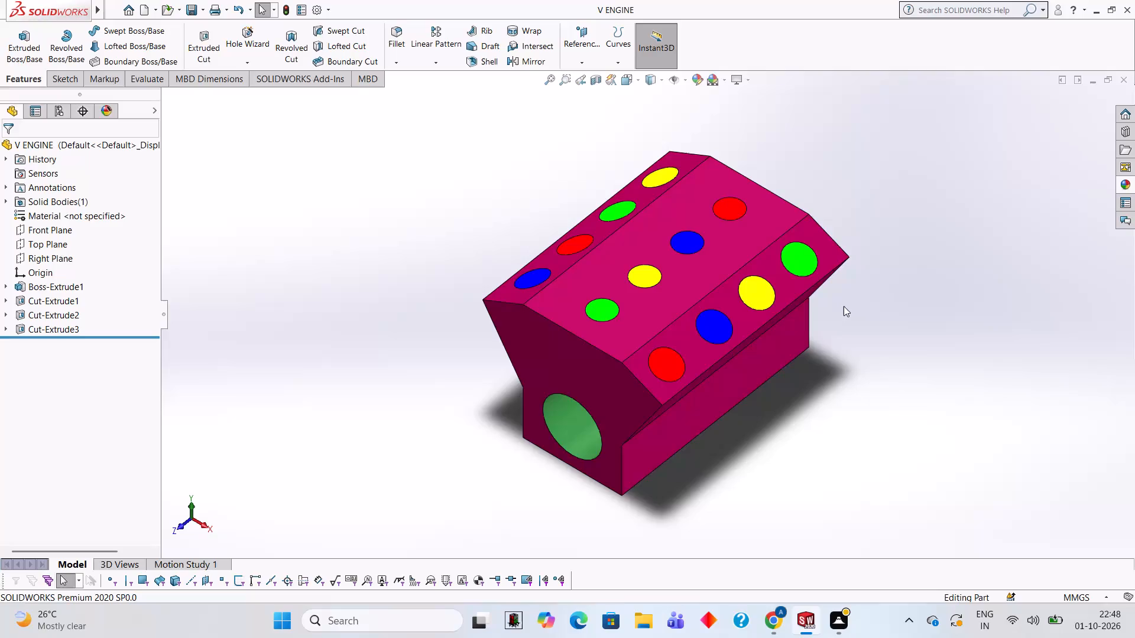
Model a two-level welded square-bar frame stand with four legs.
Close the V ENGINE part and create a new part document.
{"action": "left_click", "coordinate": [1123, 82]}
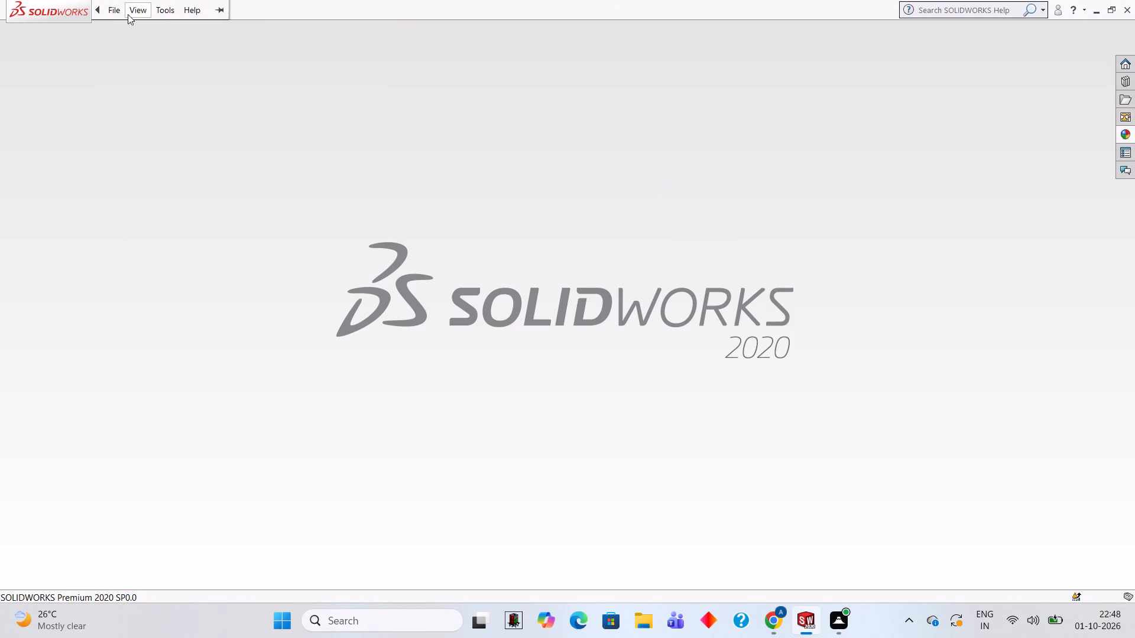
{"action": "left_click", "coordinate": [379, 9]}
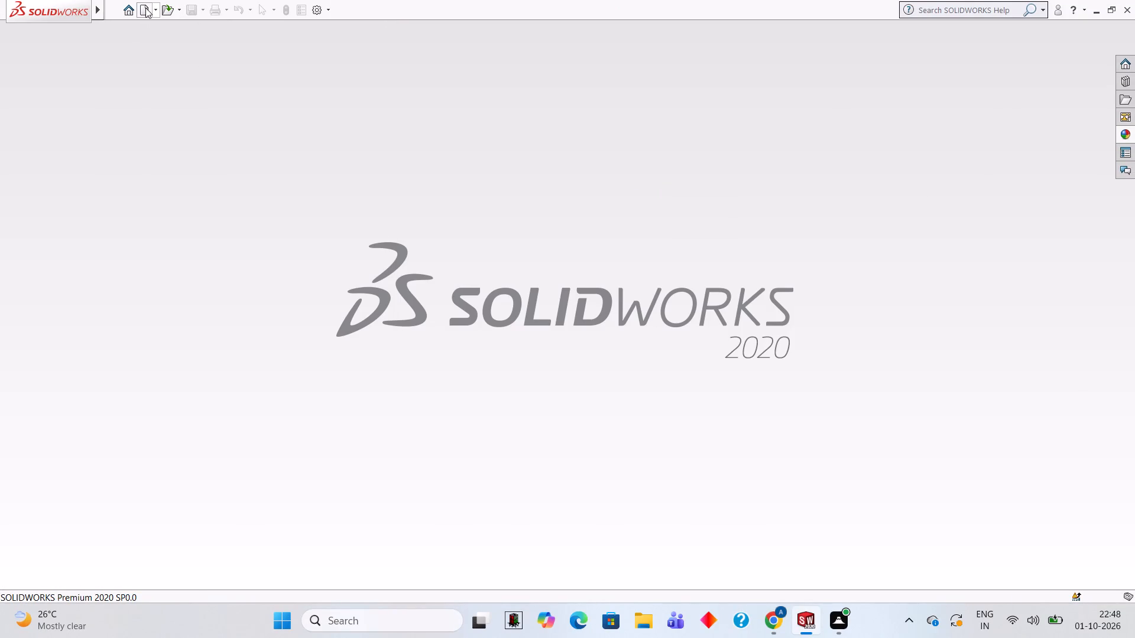
{"action": "left_click", "coordinate": [145, 8]}
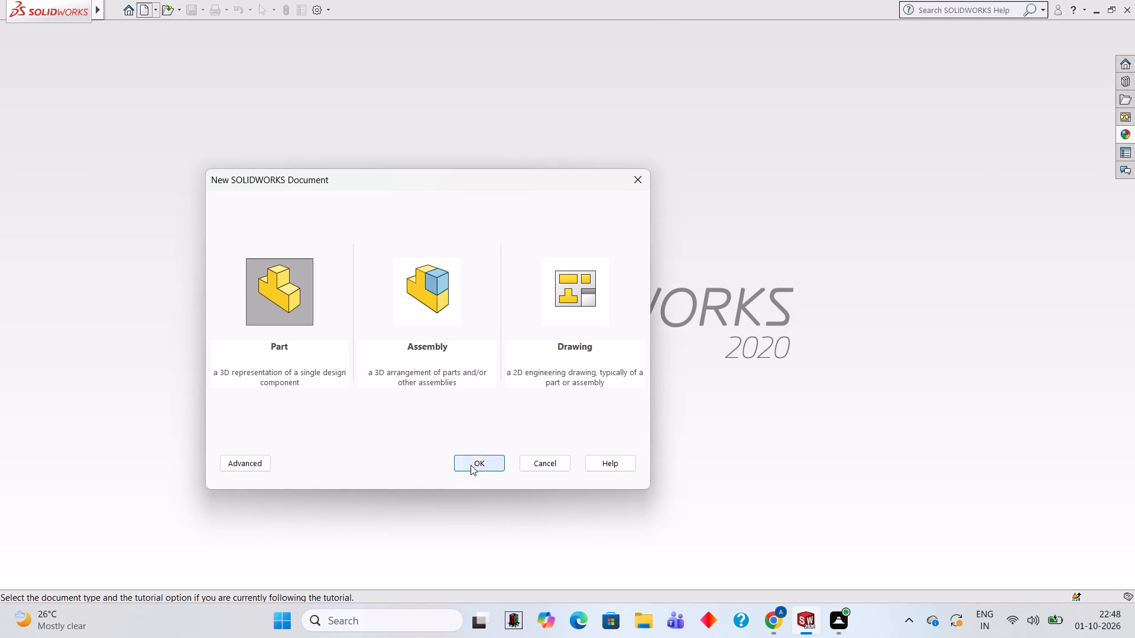
{"action": "left_click", "coordinate": [471, 465]}
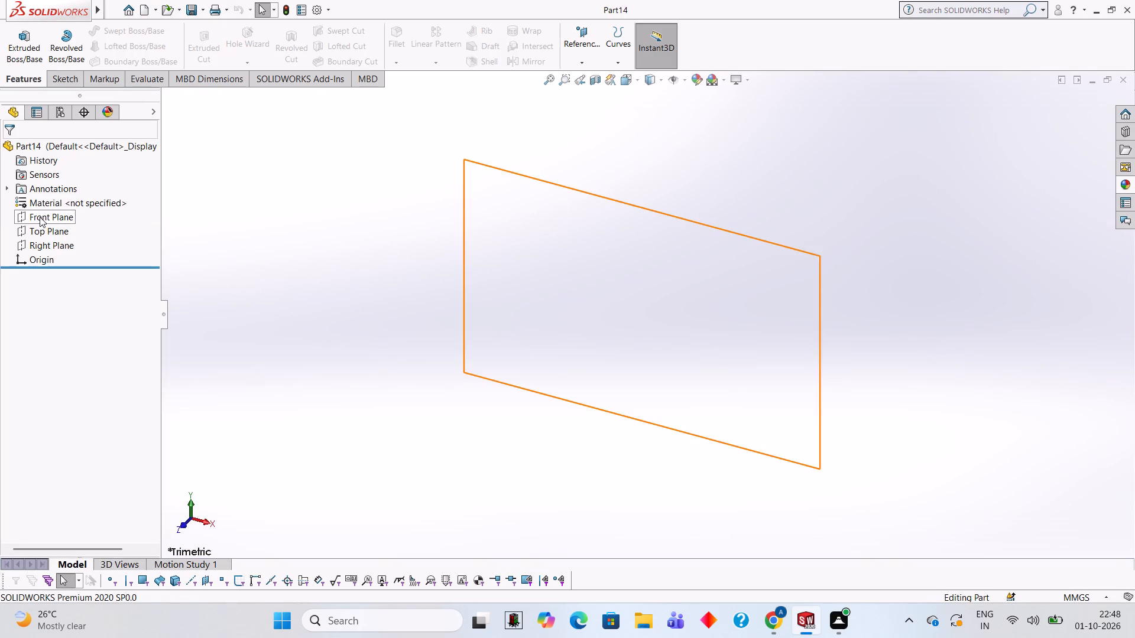
Start a sketch on the Front Plane and draw a 250 mm vertical line upward from the origin.
{"action": "left_click", "coordinate": [40, 217]}
{"action": "left_click", "coordinate": [50, 203]}
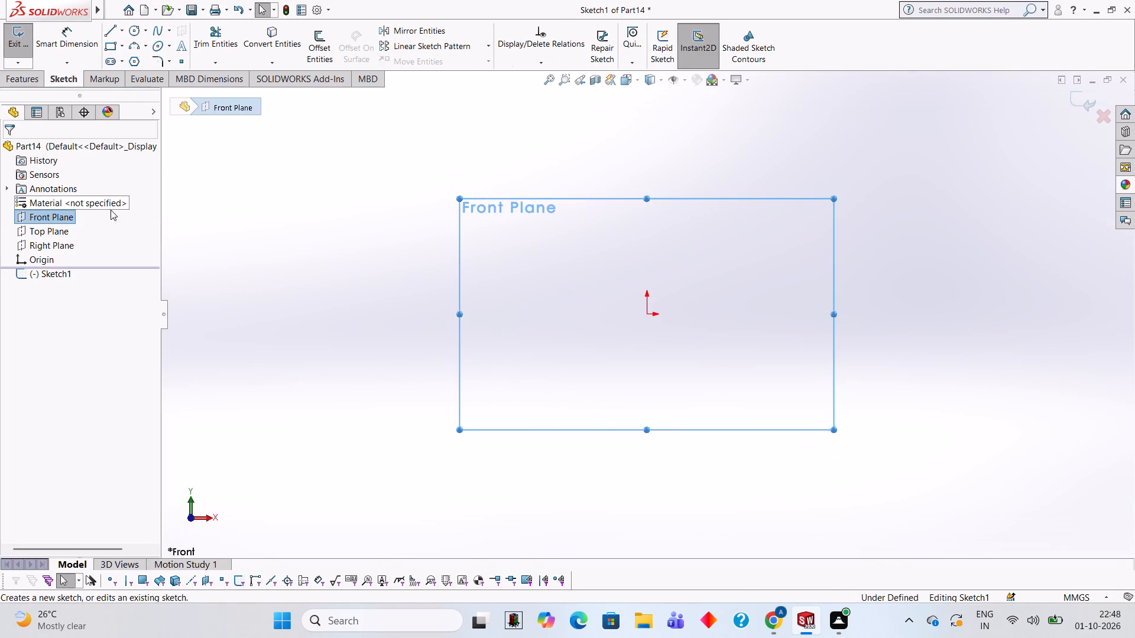
{"action": "left_click", "coordinate": [648, 313]}
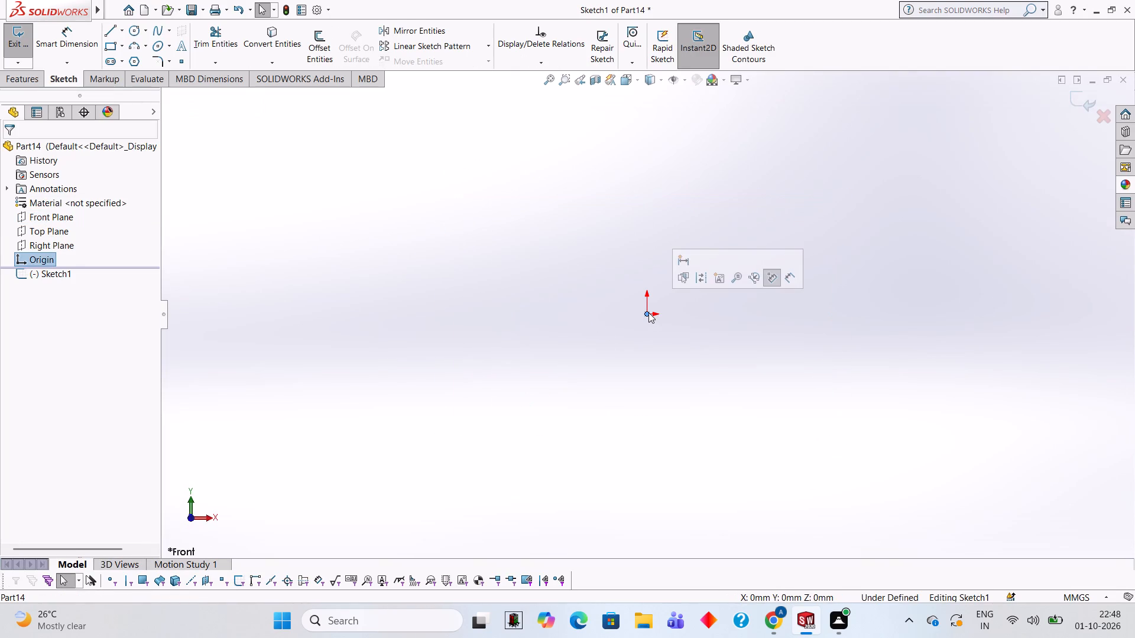
{"action": "left_click", "coordinate": [647, 311]}
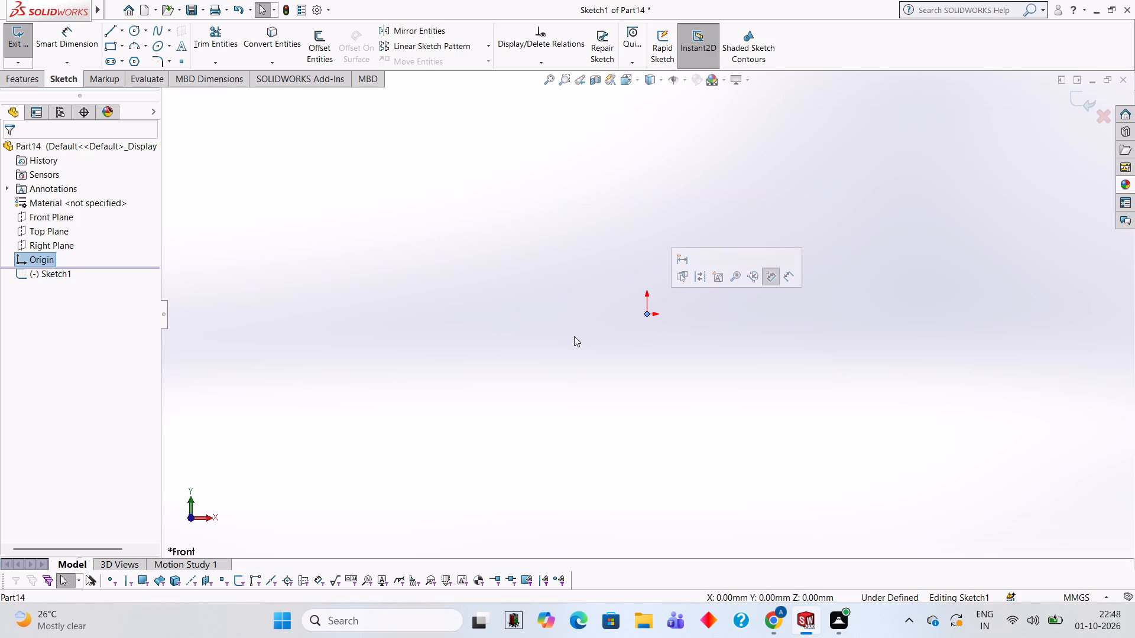
{"action": "left_click", "coordinate": [103, 27]}
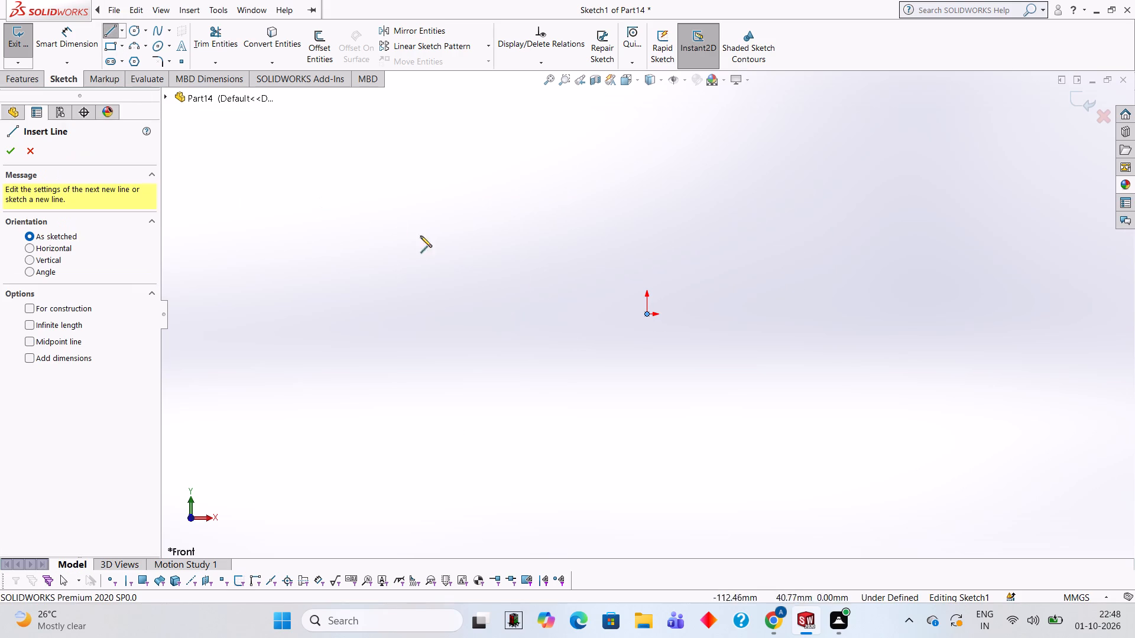
{"action": "left_click", "coordinate": [646, 315]}
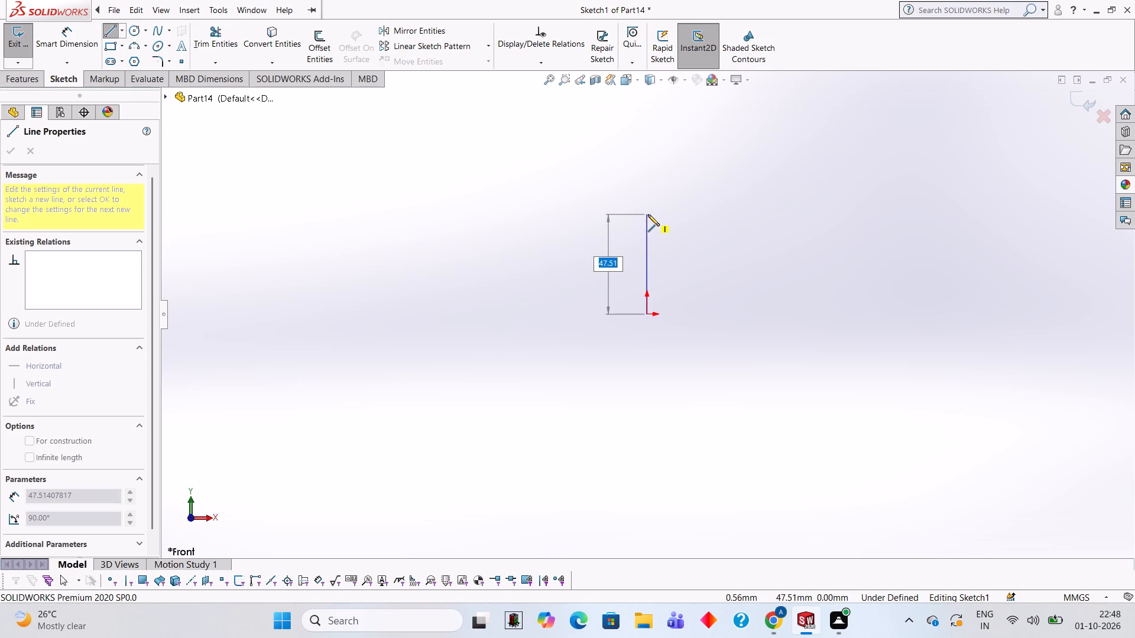
{"action": "type", "text": "250"}
{"action": "key", "text": "Return"}
Continue the line chain with a 1000 mm horizontal line to the right and a 250 mm vertical line downward.
{"action": "scroll", "coordinate": [648, 214], "scroll_direction": "up", "scroll_amount": 3}
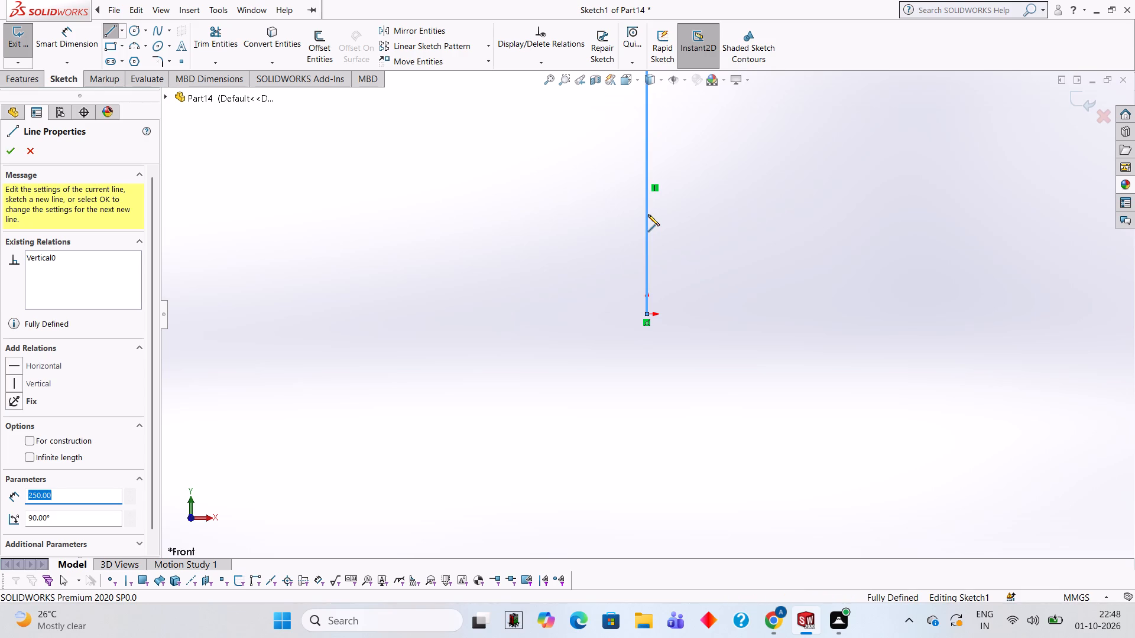
{"action": "scroll", "coordinate": [648, 214], "scroll_direction": "up", "scroll_amount": 6}
{"action": "scroll", "coordinate": [694, 192], "scroll_direction": "down", "scroll_amount": 2}
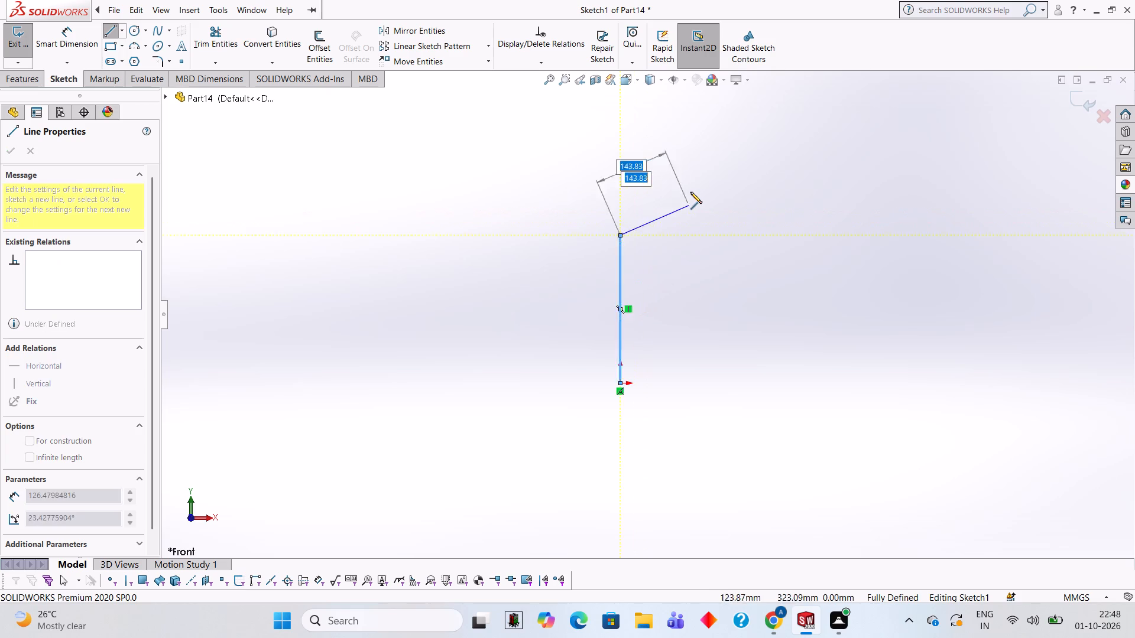
{"action": "scroll", "coordinate": [690, 192], "scroll_direction": "down", "scroll_amount": 1}
{"action": "scroll", "coordinate": [633, 253], "scroll_direction": "down", "scroll_amount": 1}
{"action": "scroll", "coordinate": [633, 253], "scroll_direction": "up", "scroll_amount": 3}
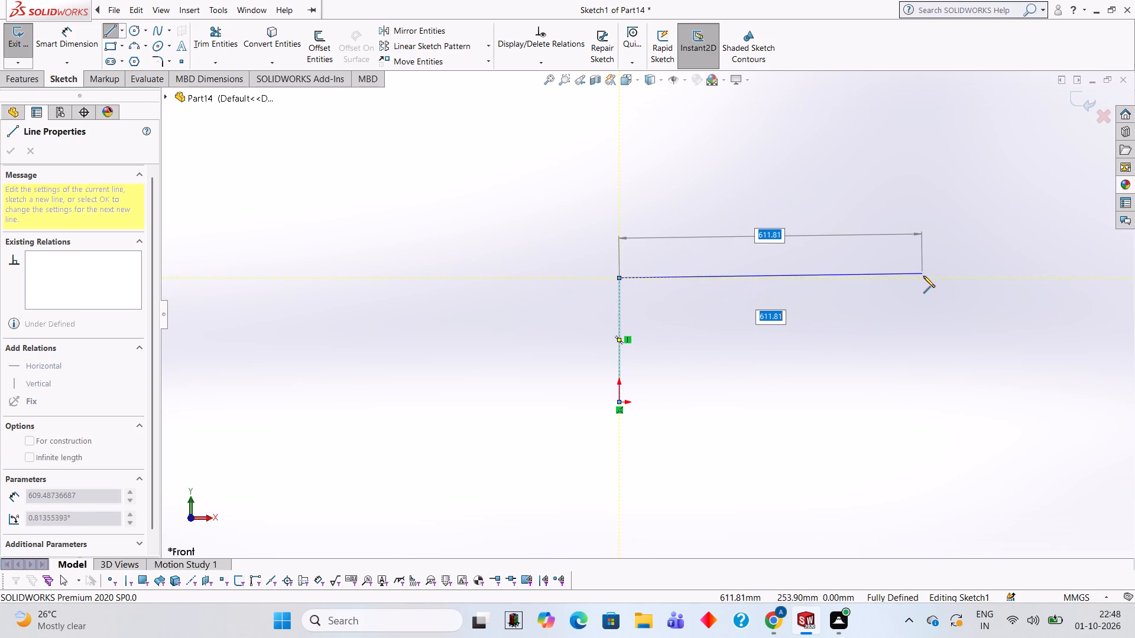
{"action": "type", "text": "1000"}
{"action": "key", "text": "Return"}
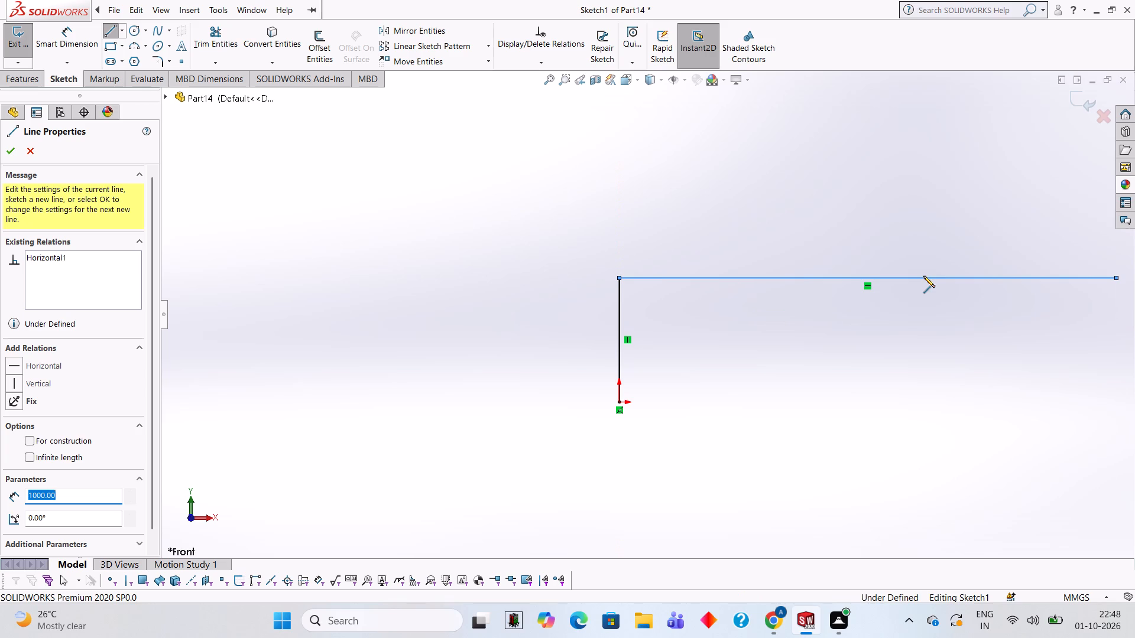
{"action": "scroll", "coordinate": [984, 284], "scroll_direction": "up", "scroll_amount": 3}
{"action": "scroll", "coordinate": [972, 337], "scroll_direction": "down", "scroll_amount": 2}
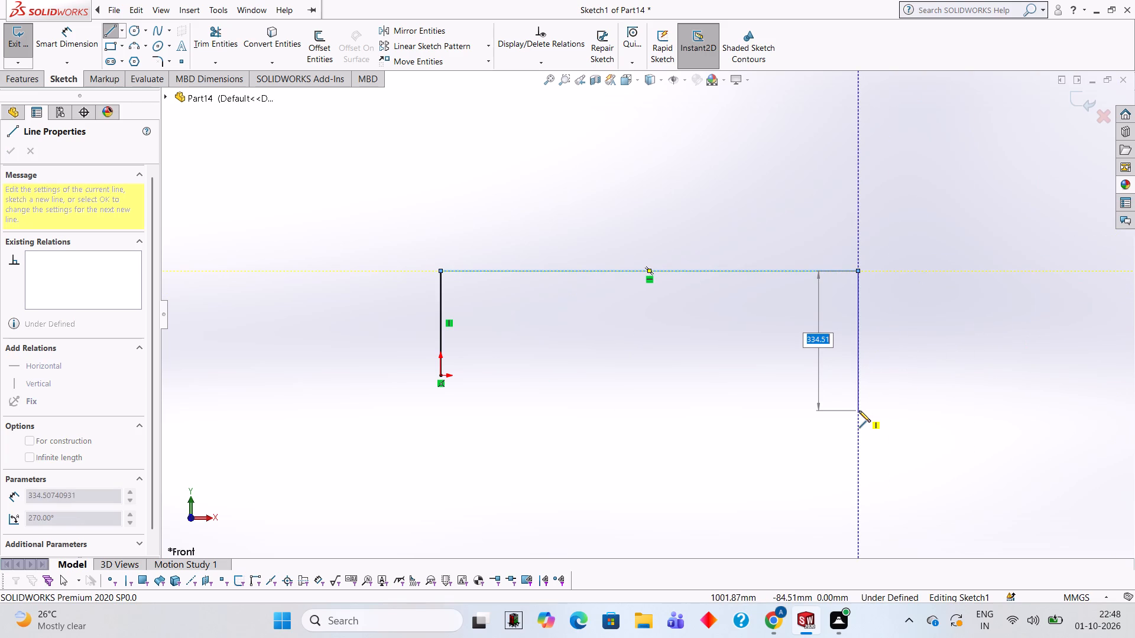
{"action": "type", "text": "250"}
{"action": "key", "text": "Return"}
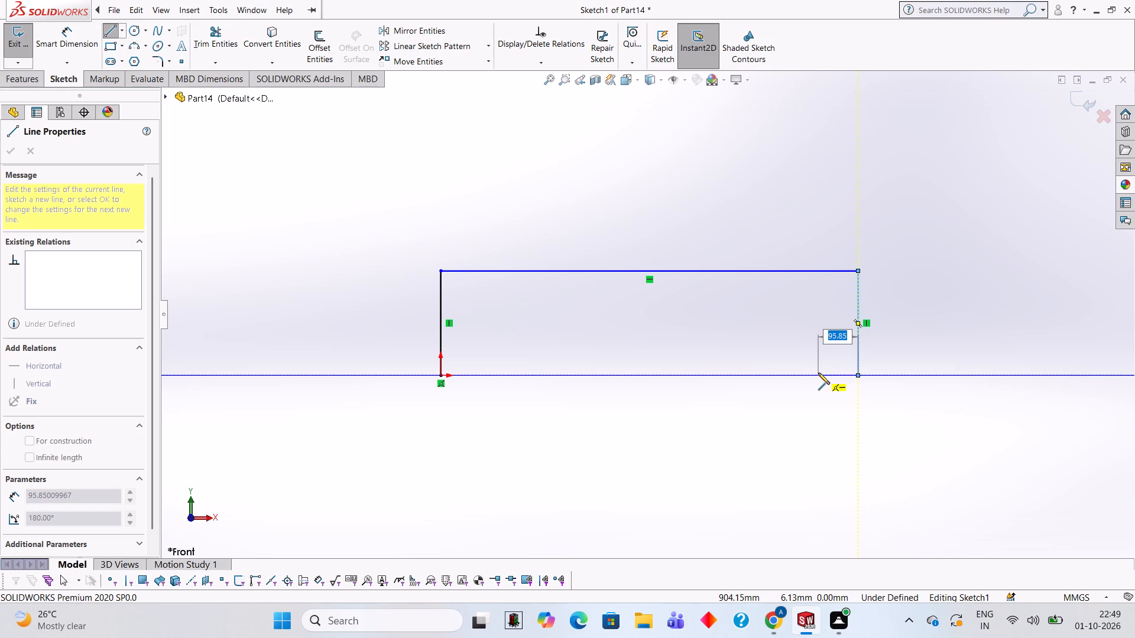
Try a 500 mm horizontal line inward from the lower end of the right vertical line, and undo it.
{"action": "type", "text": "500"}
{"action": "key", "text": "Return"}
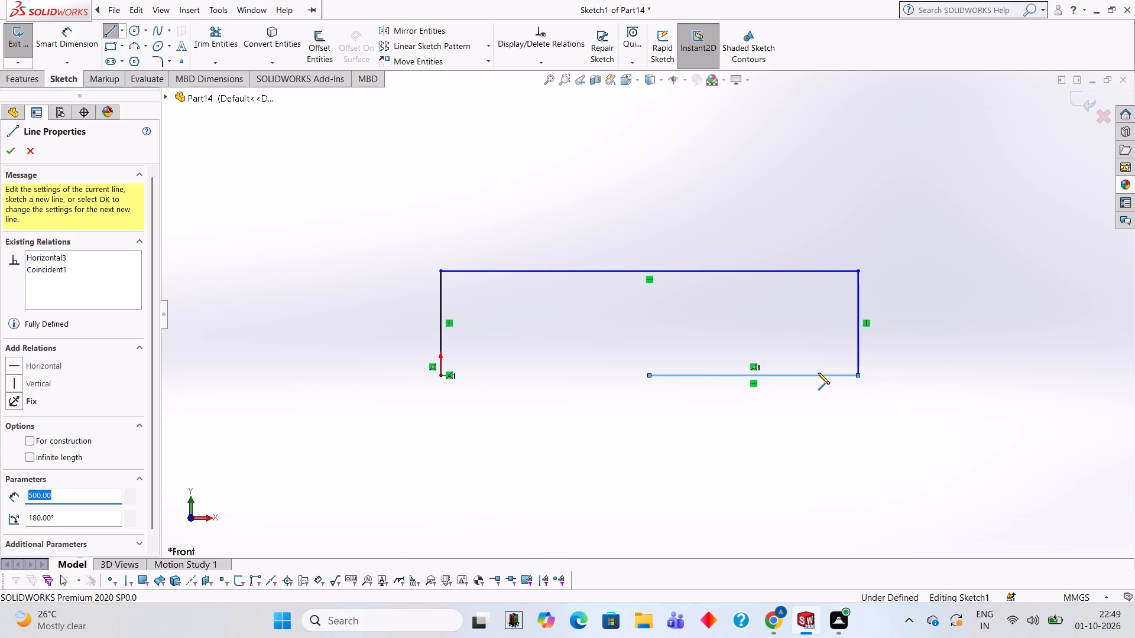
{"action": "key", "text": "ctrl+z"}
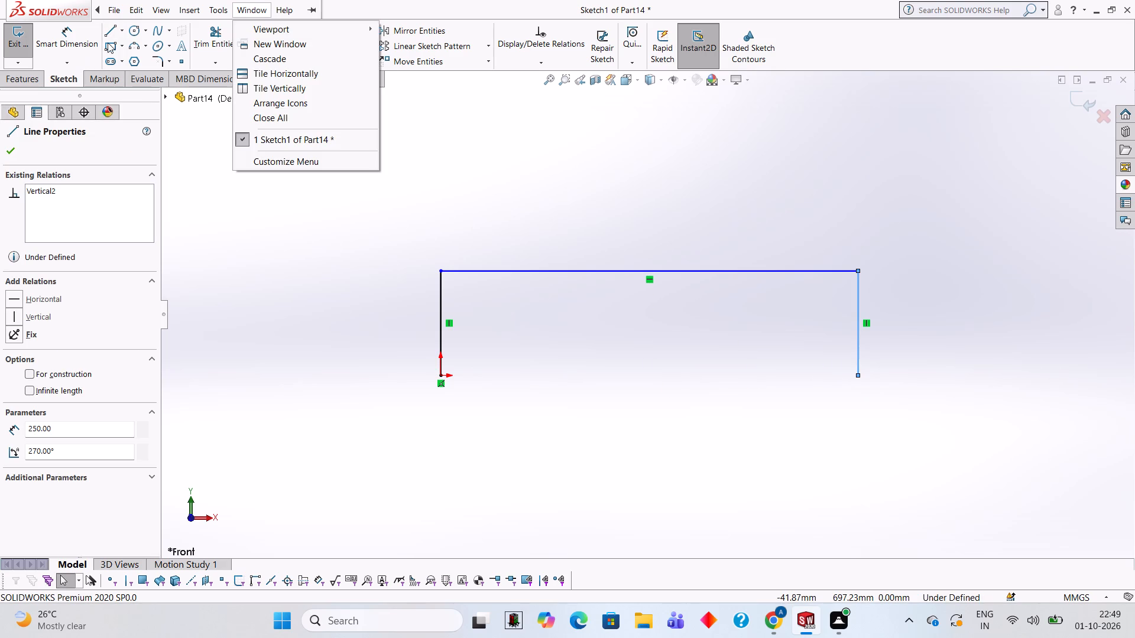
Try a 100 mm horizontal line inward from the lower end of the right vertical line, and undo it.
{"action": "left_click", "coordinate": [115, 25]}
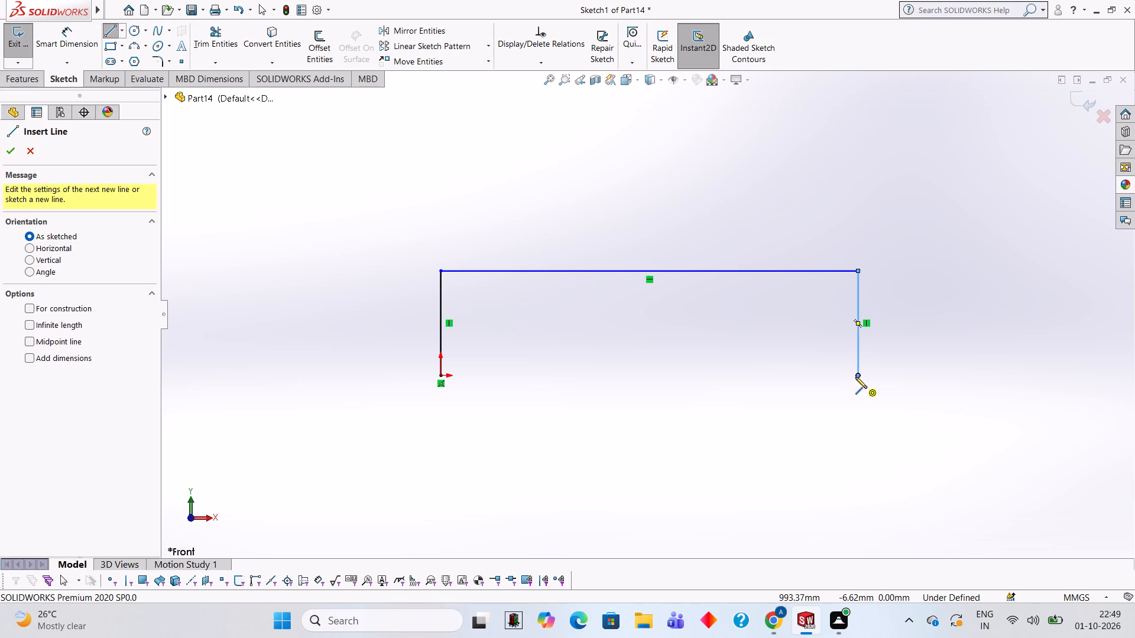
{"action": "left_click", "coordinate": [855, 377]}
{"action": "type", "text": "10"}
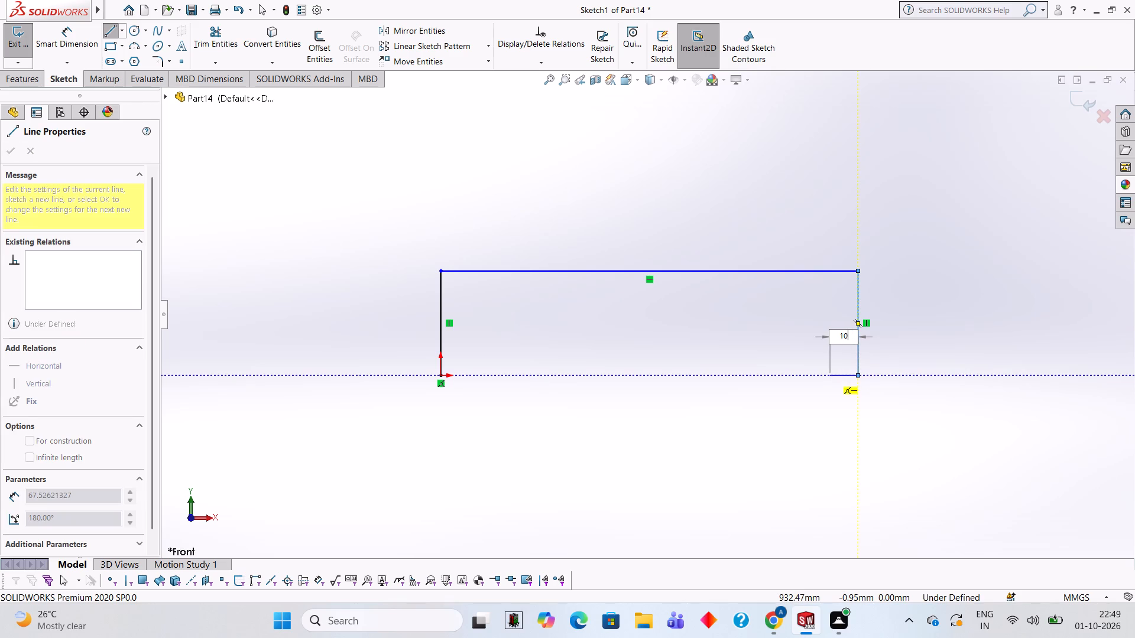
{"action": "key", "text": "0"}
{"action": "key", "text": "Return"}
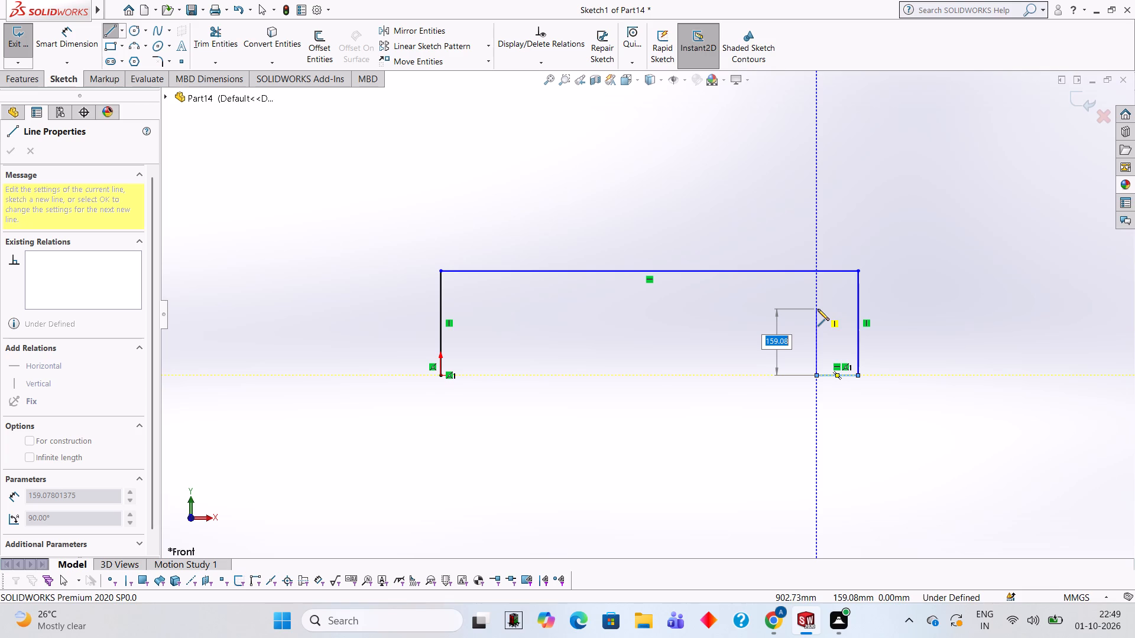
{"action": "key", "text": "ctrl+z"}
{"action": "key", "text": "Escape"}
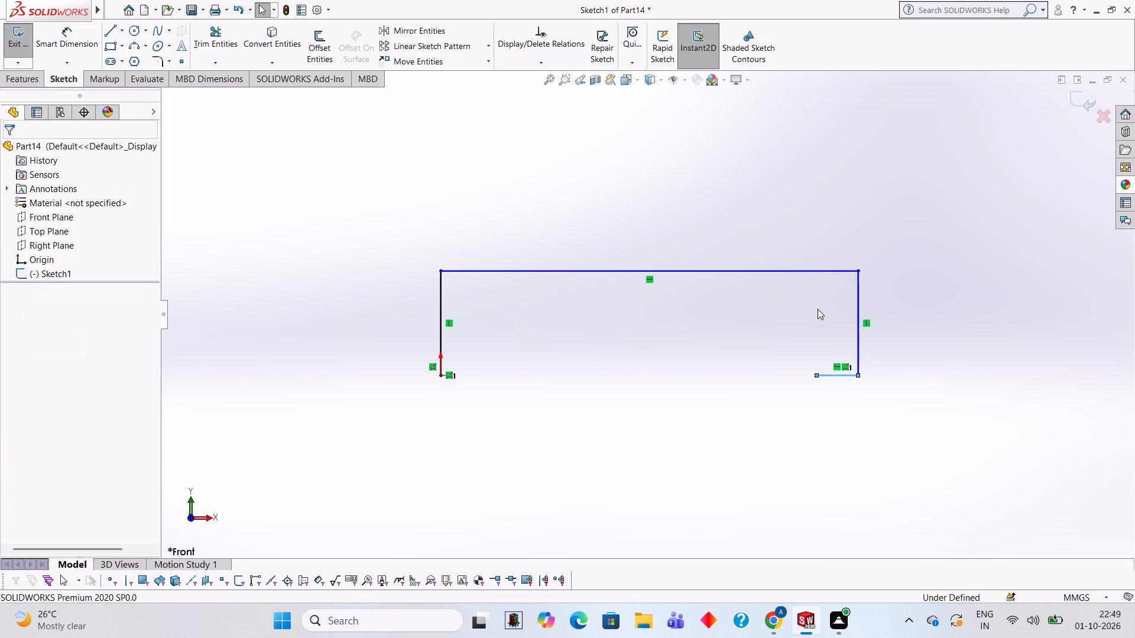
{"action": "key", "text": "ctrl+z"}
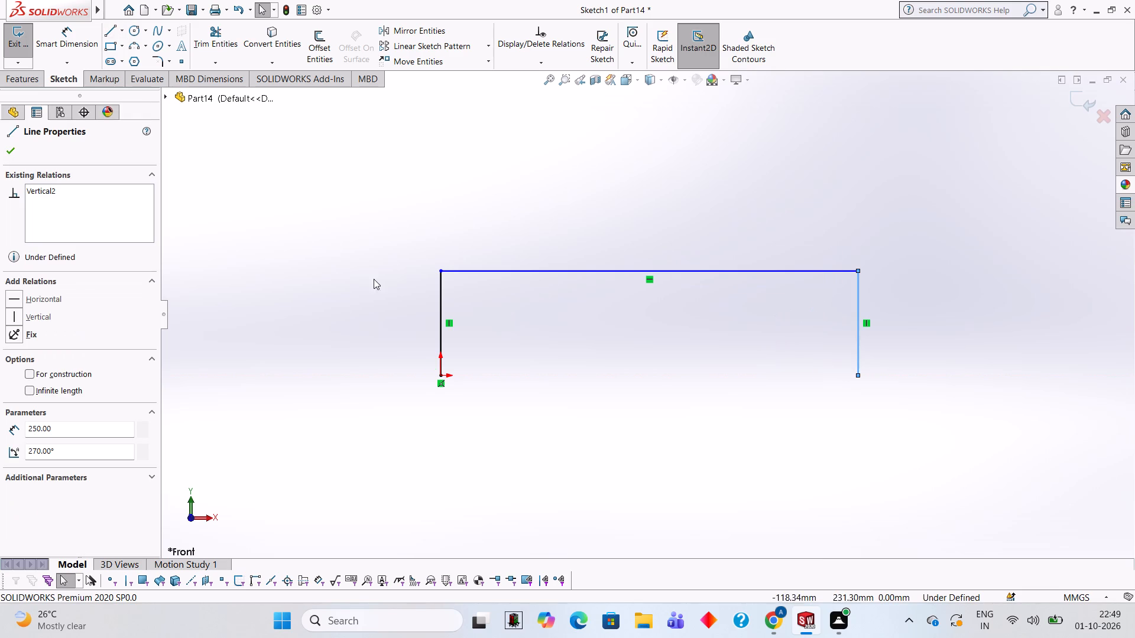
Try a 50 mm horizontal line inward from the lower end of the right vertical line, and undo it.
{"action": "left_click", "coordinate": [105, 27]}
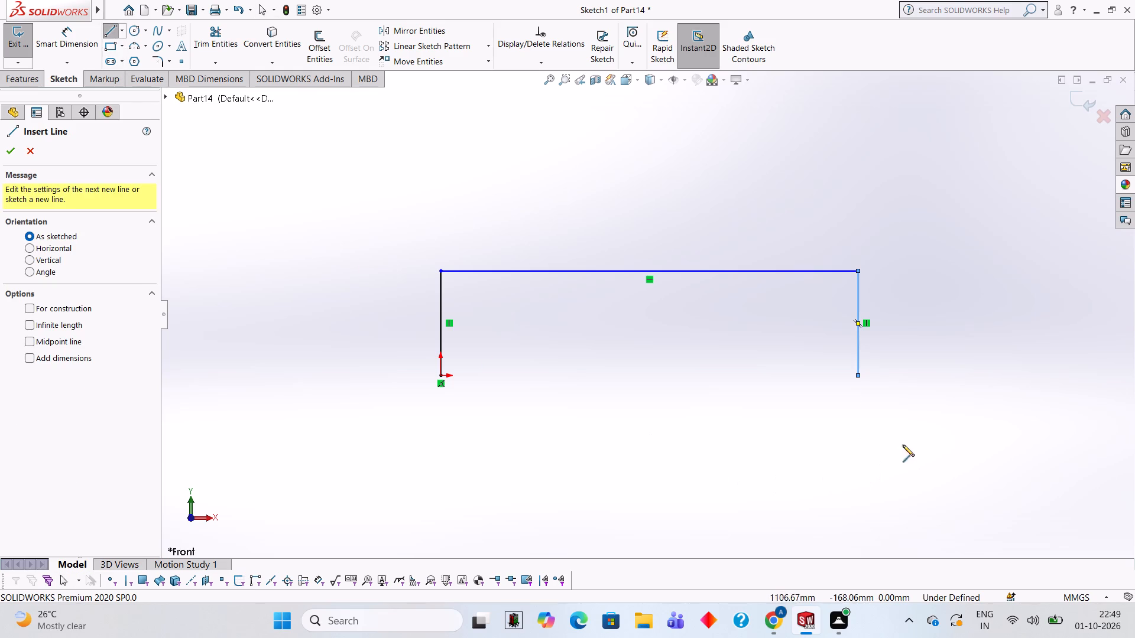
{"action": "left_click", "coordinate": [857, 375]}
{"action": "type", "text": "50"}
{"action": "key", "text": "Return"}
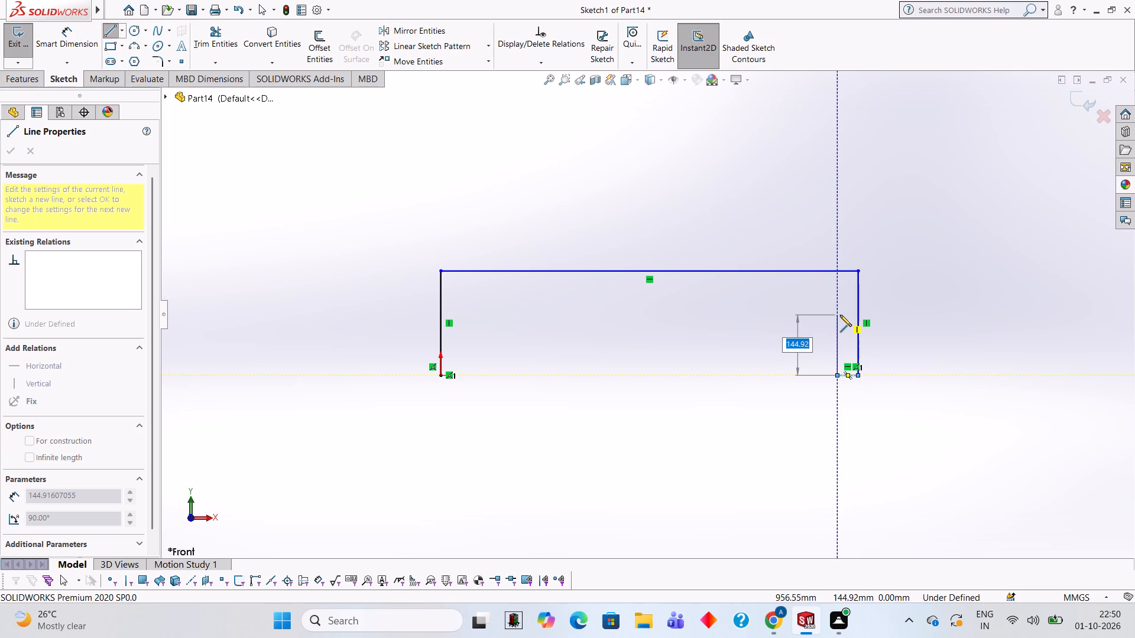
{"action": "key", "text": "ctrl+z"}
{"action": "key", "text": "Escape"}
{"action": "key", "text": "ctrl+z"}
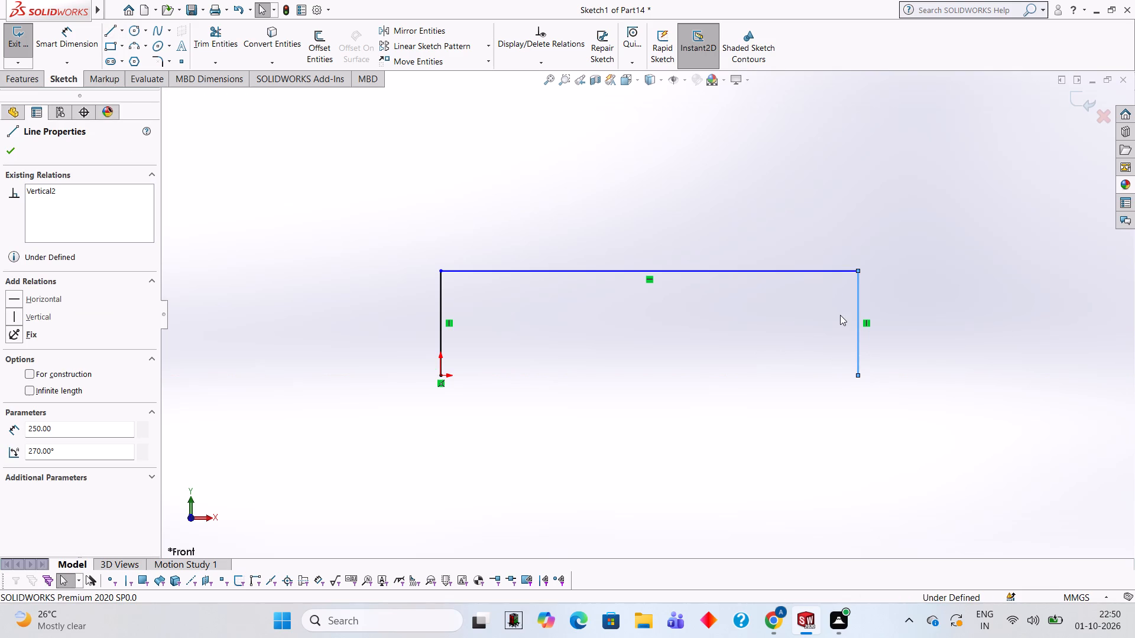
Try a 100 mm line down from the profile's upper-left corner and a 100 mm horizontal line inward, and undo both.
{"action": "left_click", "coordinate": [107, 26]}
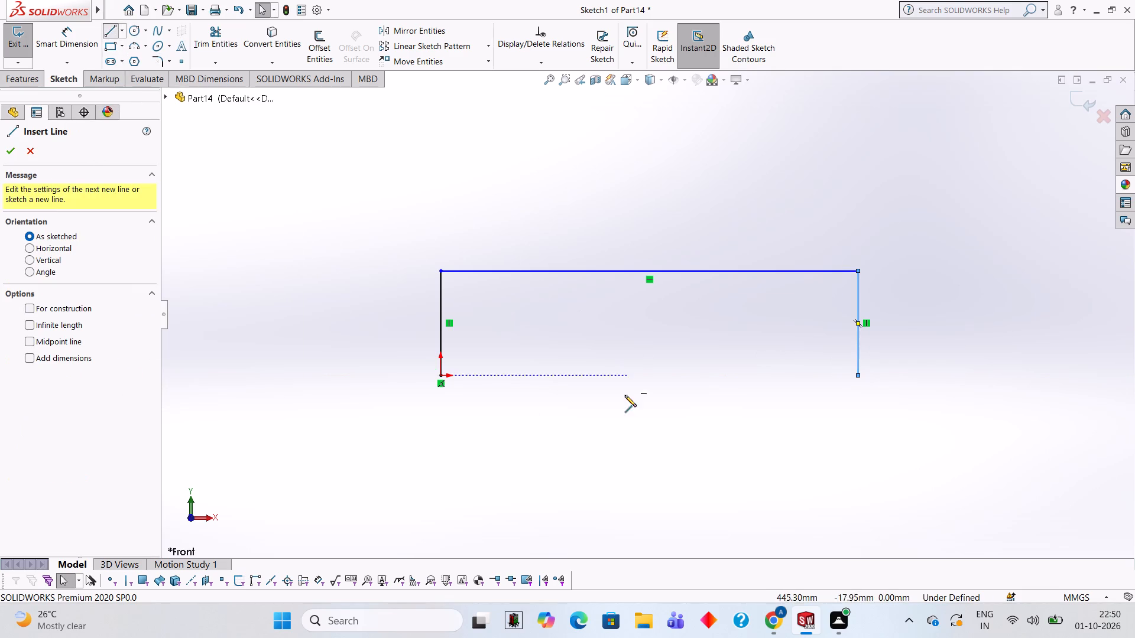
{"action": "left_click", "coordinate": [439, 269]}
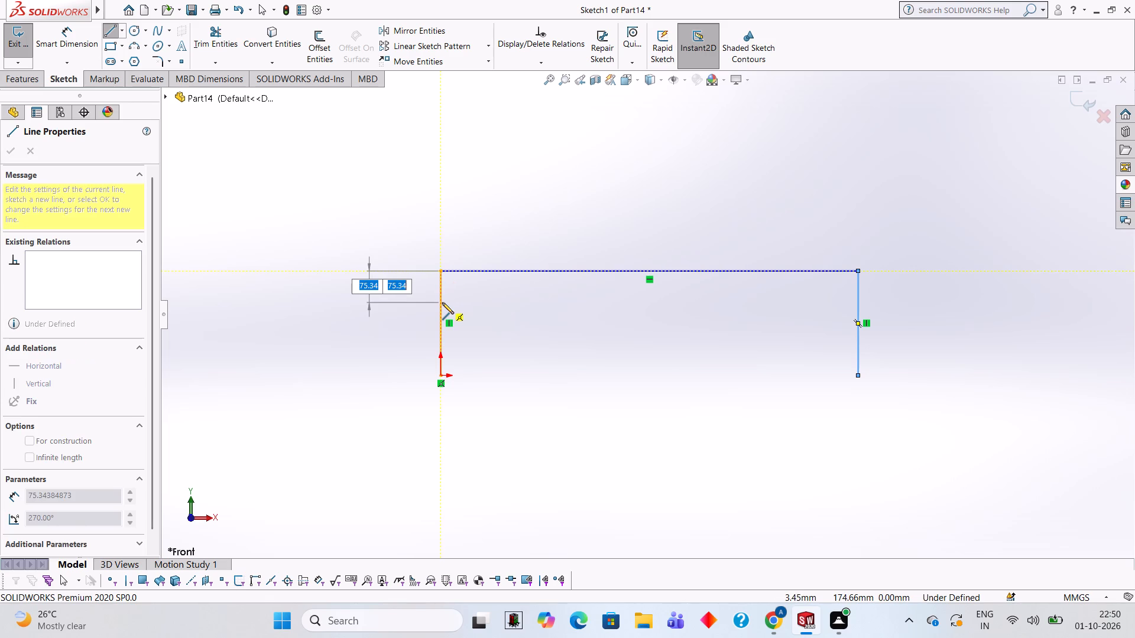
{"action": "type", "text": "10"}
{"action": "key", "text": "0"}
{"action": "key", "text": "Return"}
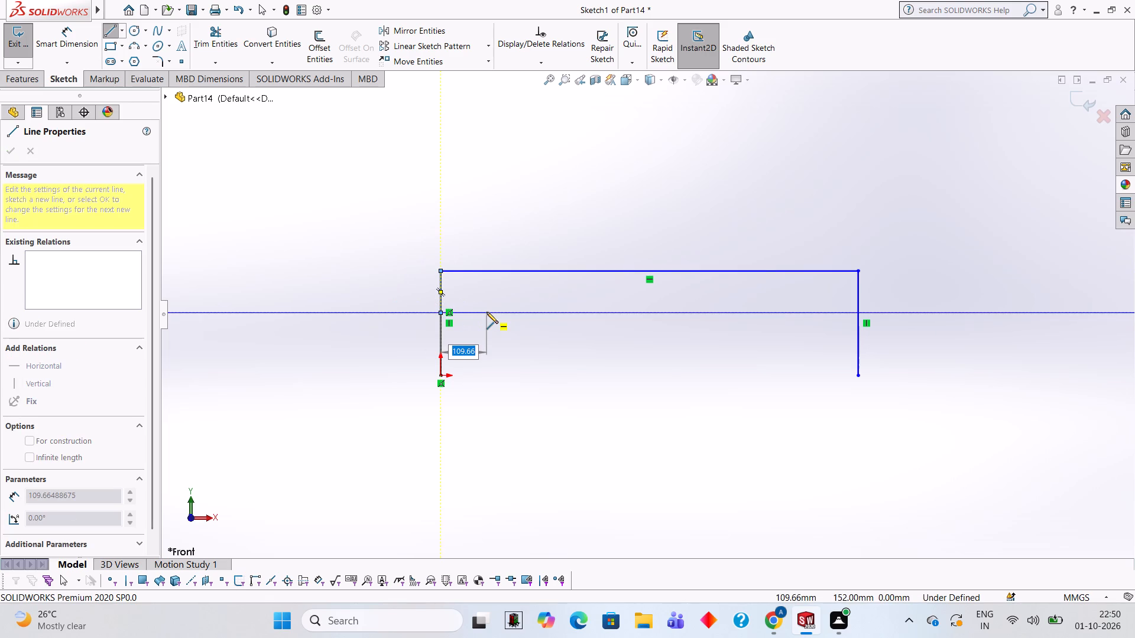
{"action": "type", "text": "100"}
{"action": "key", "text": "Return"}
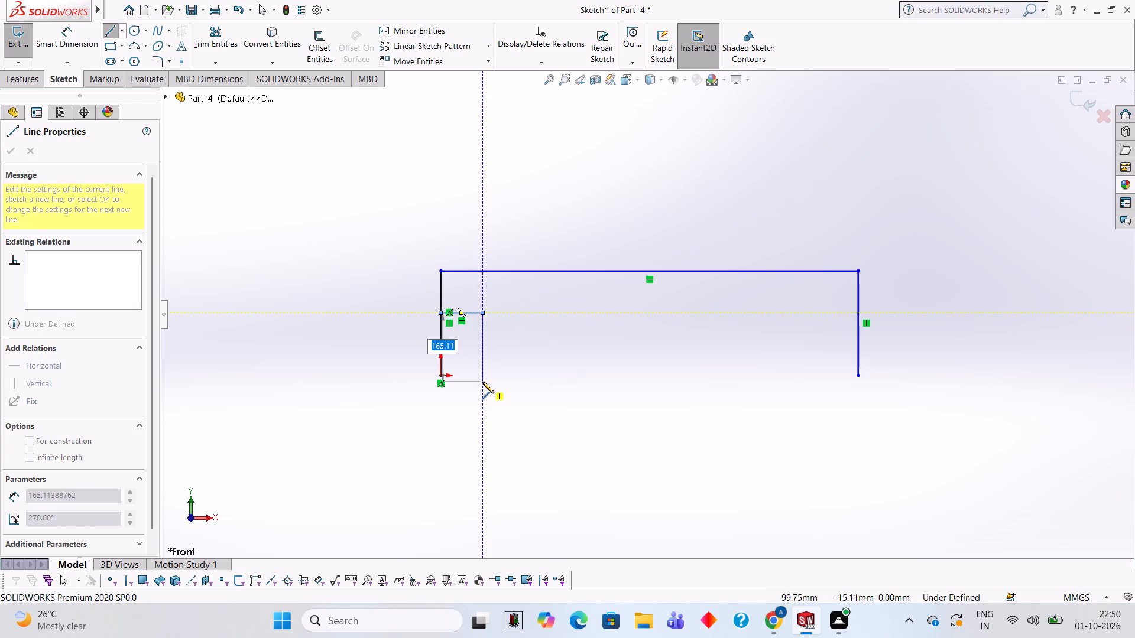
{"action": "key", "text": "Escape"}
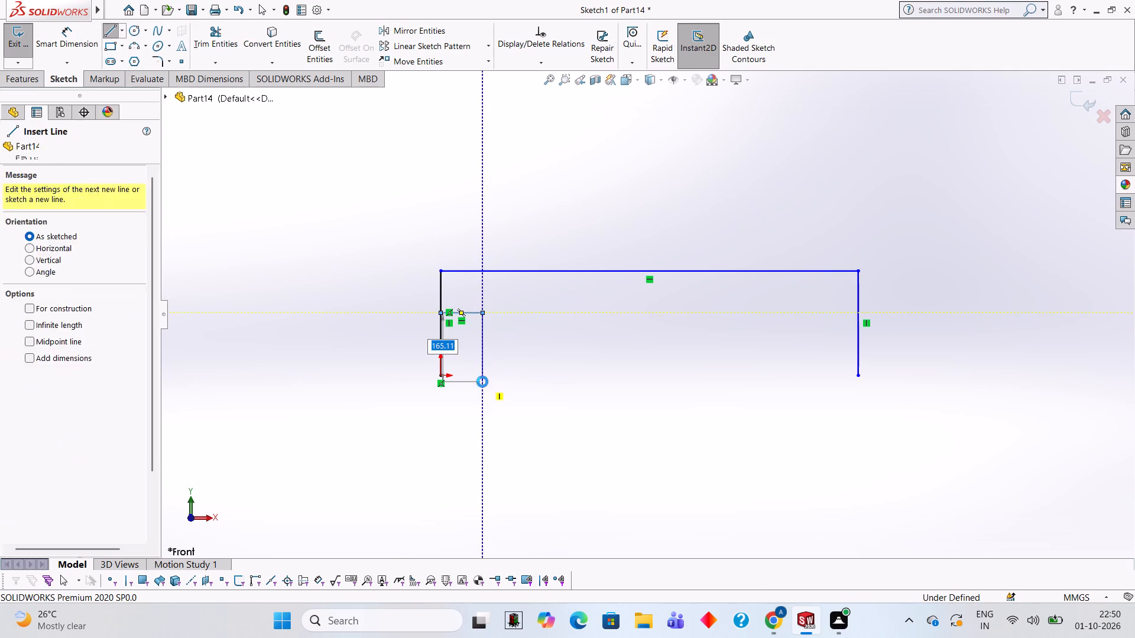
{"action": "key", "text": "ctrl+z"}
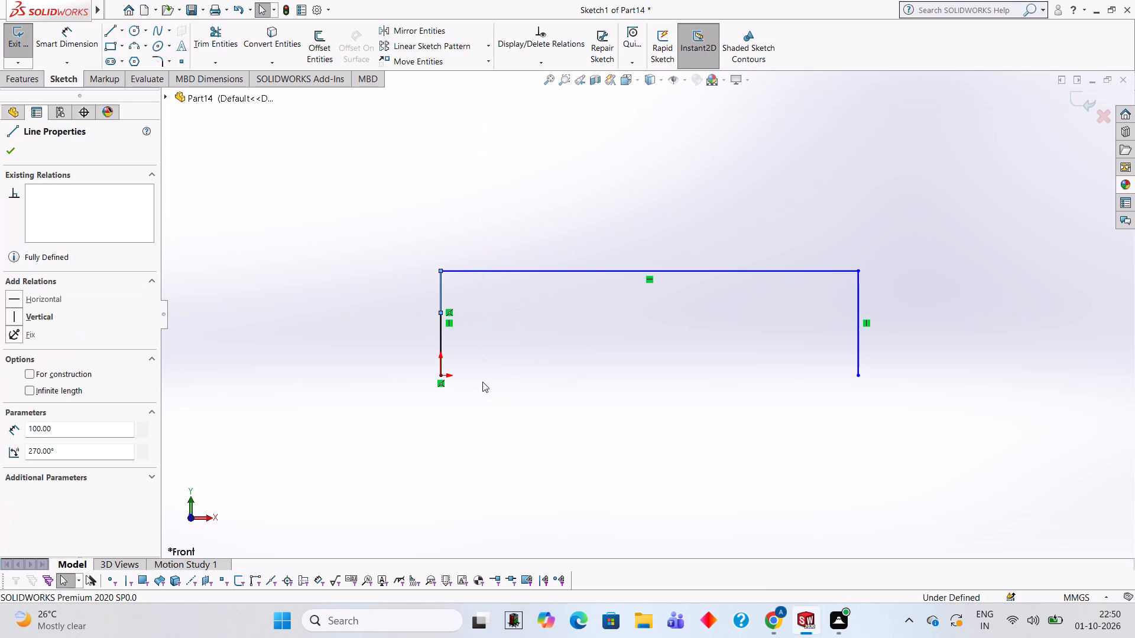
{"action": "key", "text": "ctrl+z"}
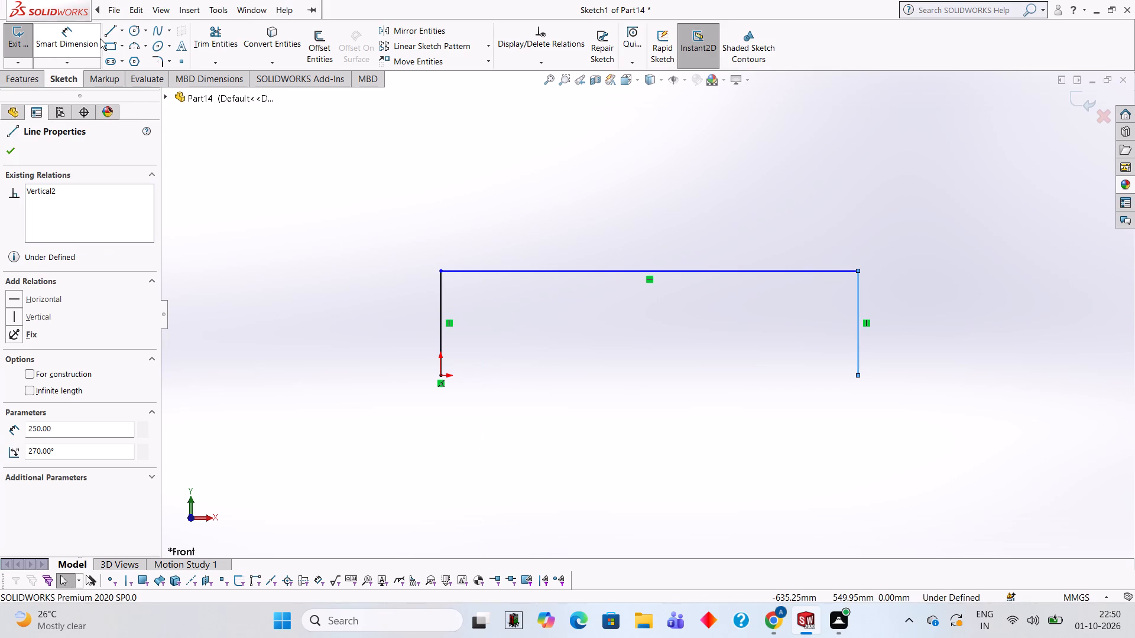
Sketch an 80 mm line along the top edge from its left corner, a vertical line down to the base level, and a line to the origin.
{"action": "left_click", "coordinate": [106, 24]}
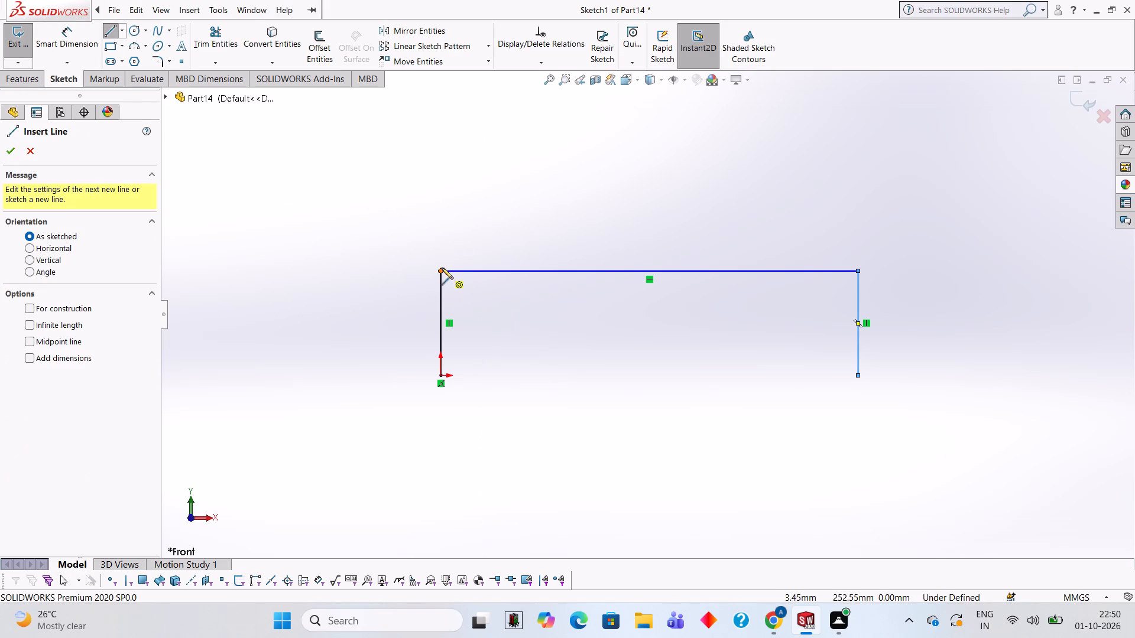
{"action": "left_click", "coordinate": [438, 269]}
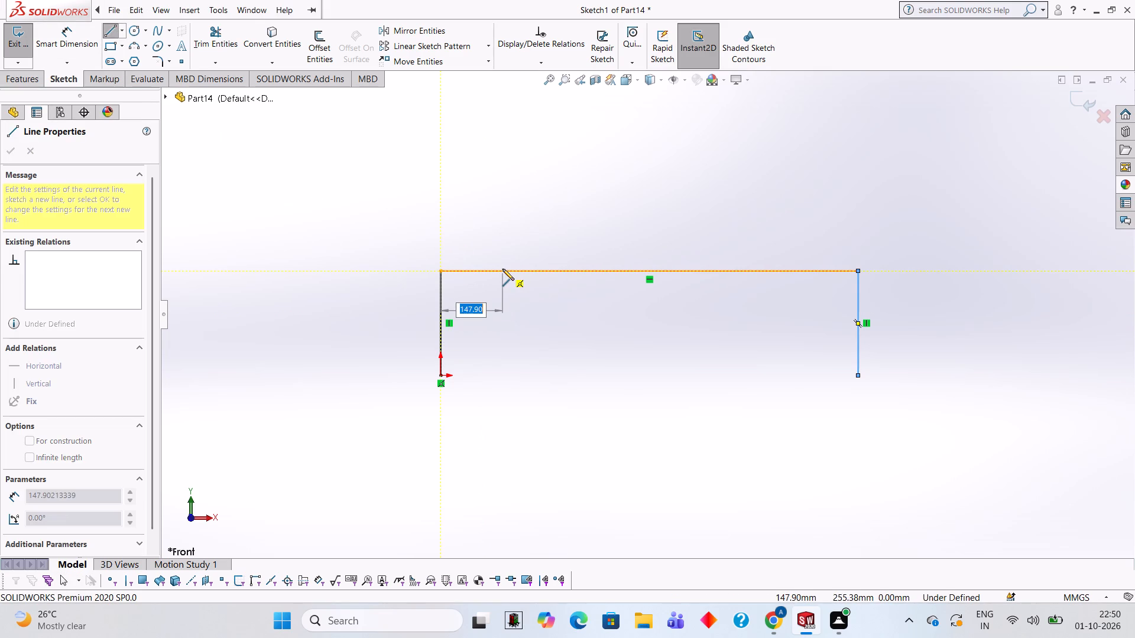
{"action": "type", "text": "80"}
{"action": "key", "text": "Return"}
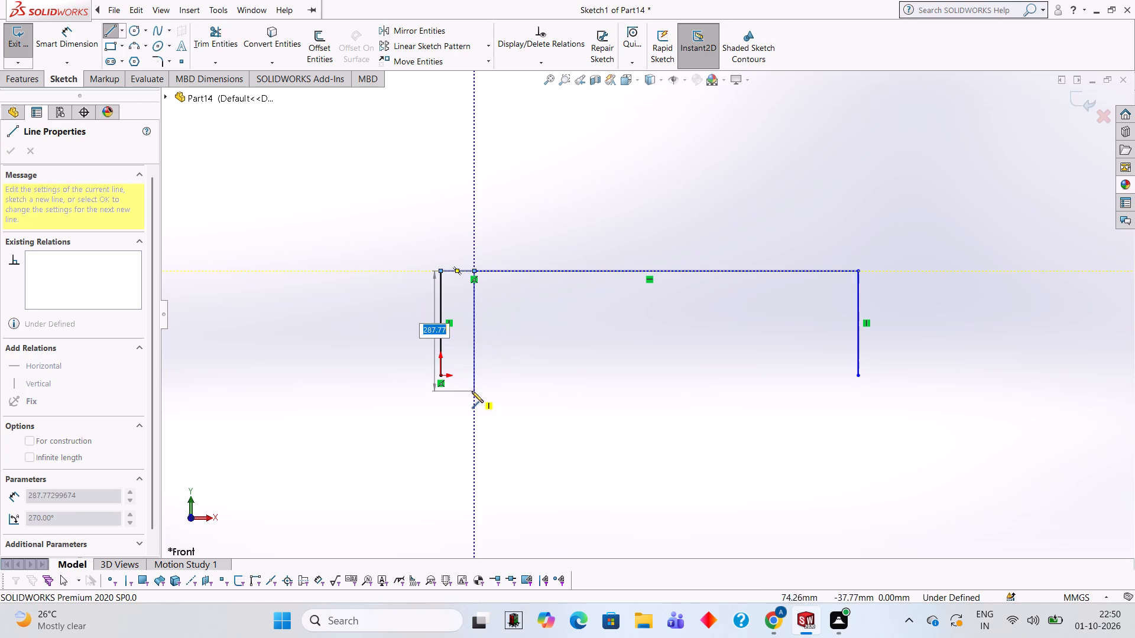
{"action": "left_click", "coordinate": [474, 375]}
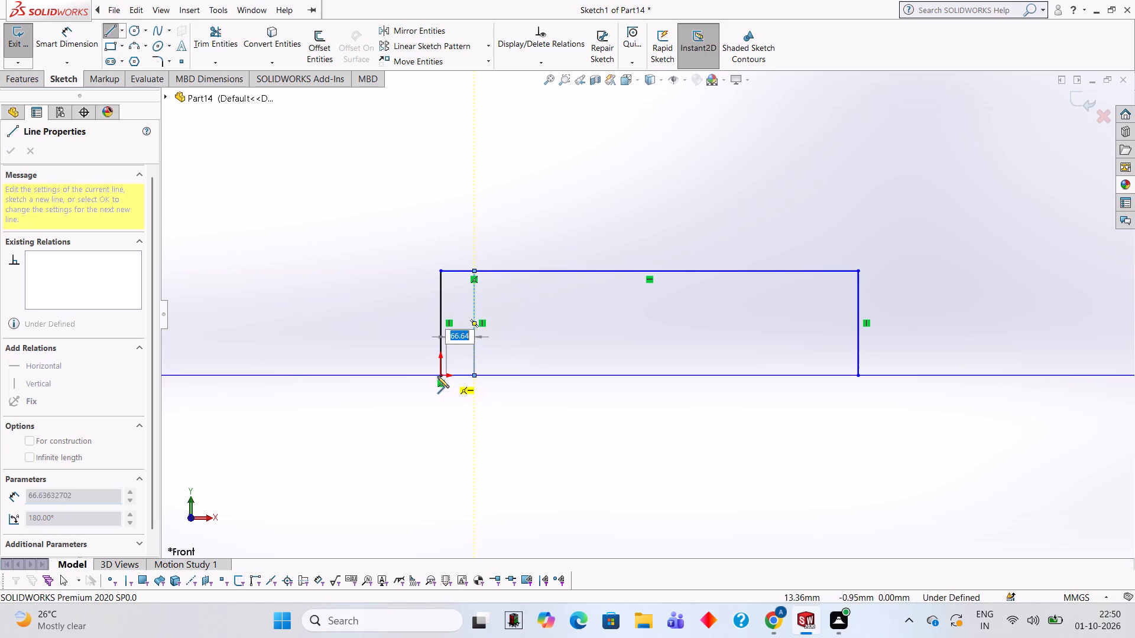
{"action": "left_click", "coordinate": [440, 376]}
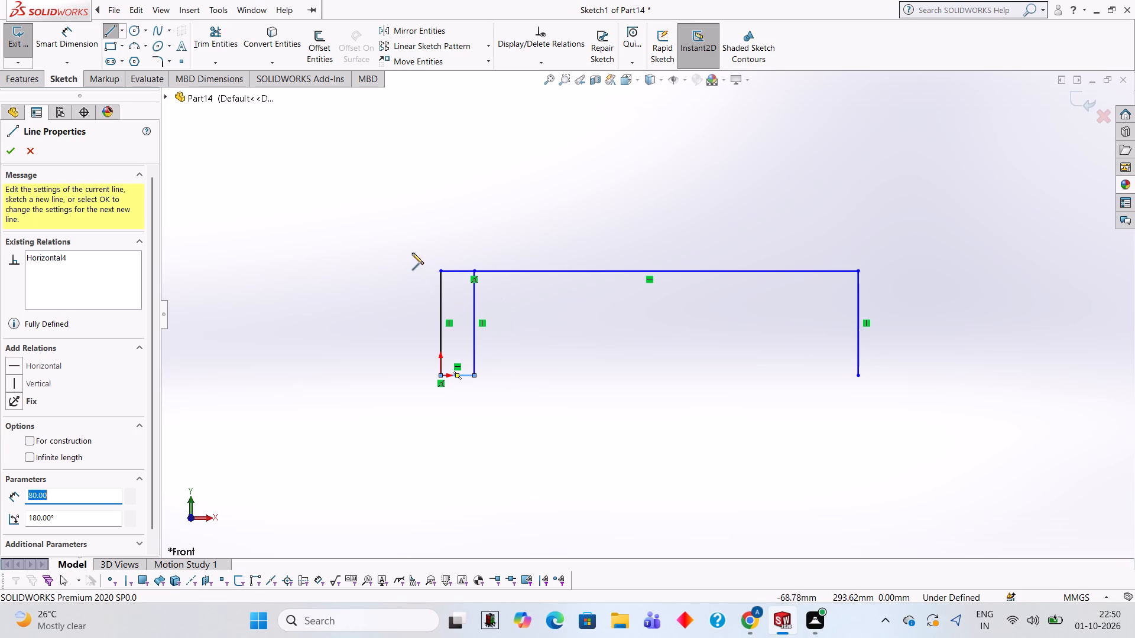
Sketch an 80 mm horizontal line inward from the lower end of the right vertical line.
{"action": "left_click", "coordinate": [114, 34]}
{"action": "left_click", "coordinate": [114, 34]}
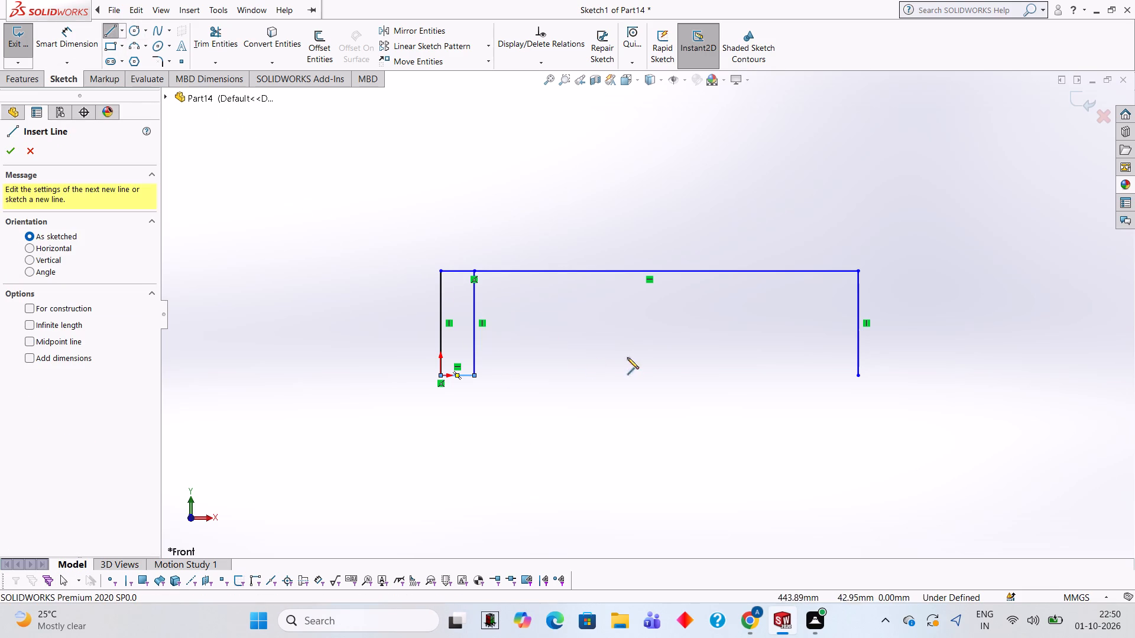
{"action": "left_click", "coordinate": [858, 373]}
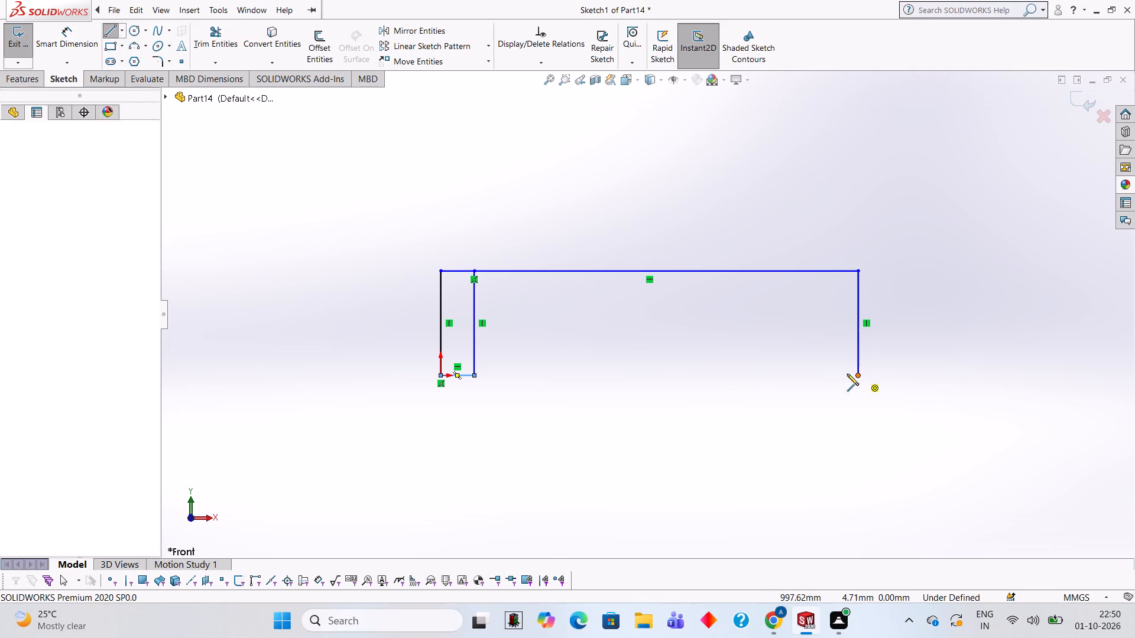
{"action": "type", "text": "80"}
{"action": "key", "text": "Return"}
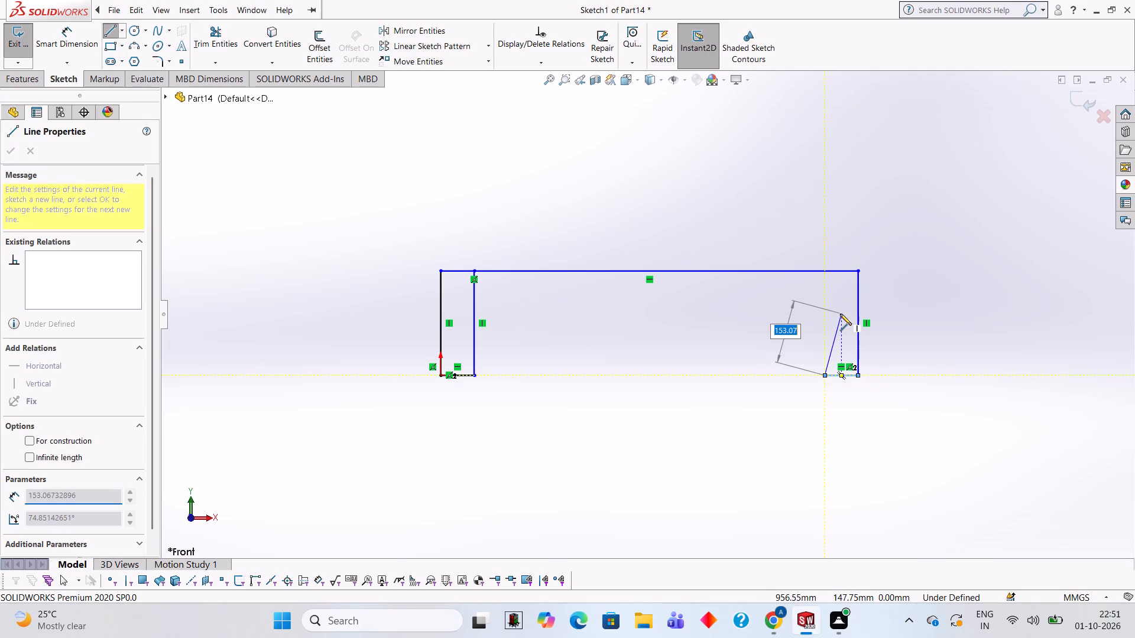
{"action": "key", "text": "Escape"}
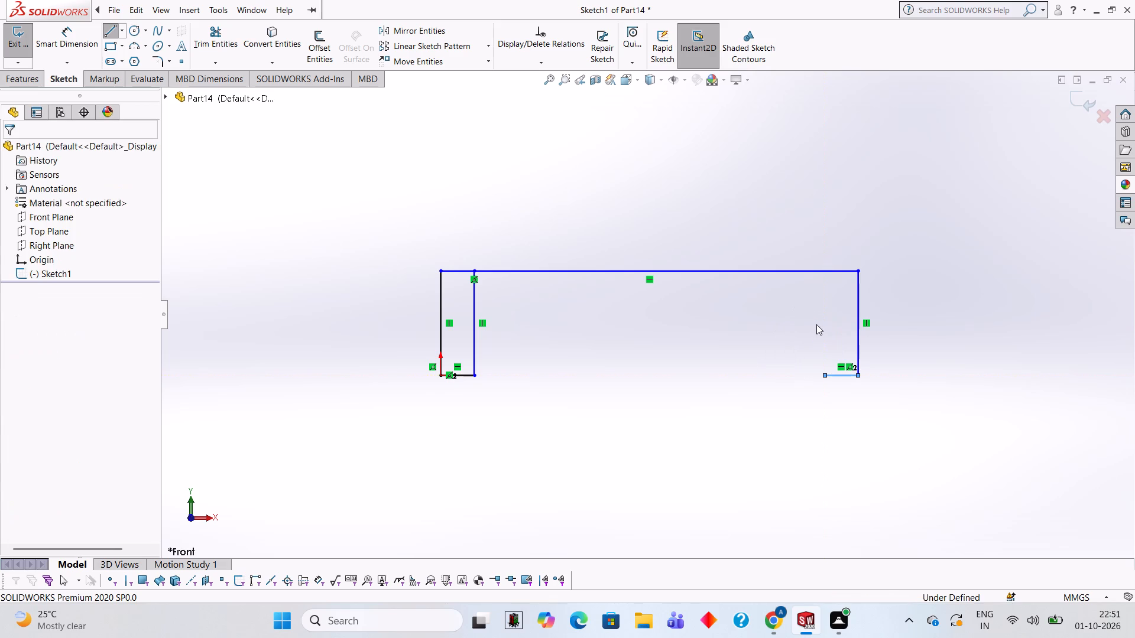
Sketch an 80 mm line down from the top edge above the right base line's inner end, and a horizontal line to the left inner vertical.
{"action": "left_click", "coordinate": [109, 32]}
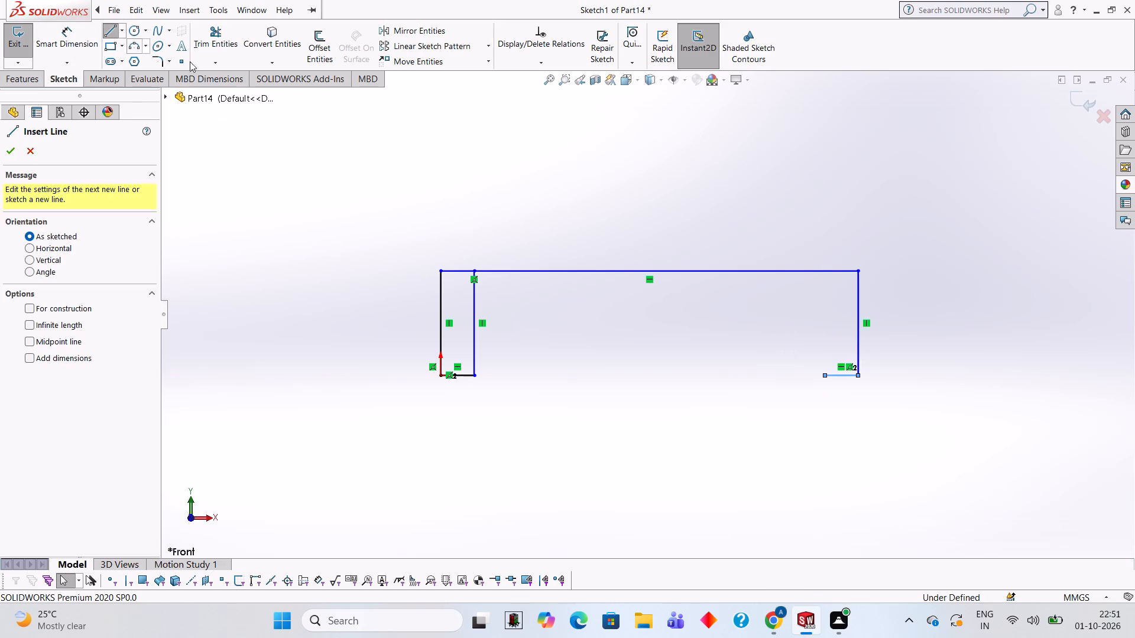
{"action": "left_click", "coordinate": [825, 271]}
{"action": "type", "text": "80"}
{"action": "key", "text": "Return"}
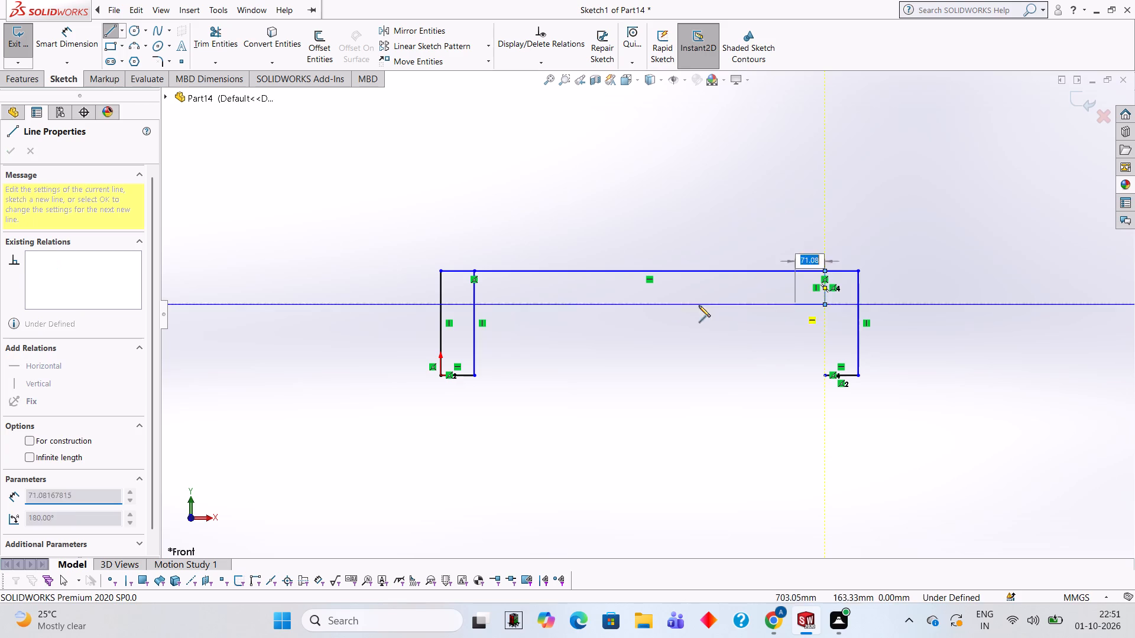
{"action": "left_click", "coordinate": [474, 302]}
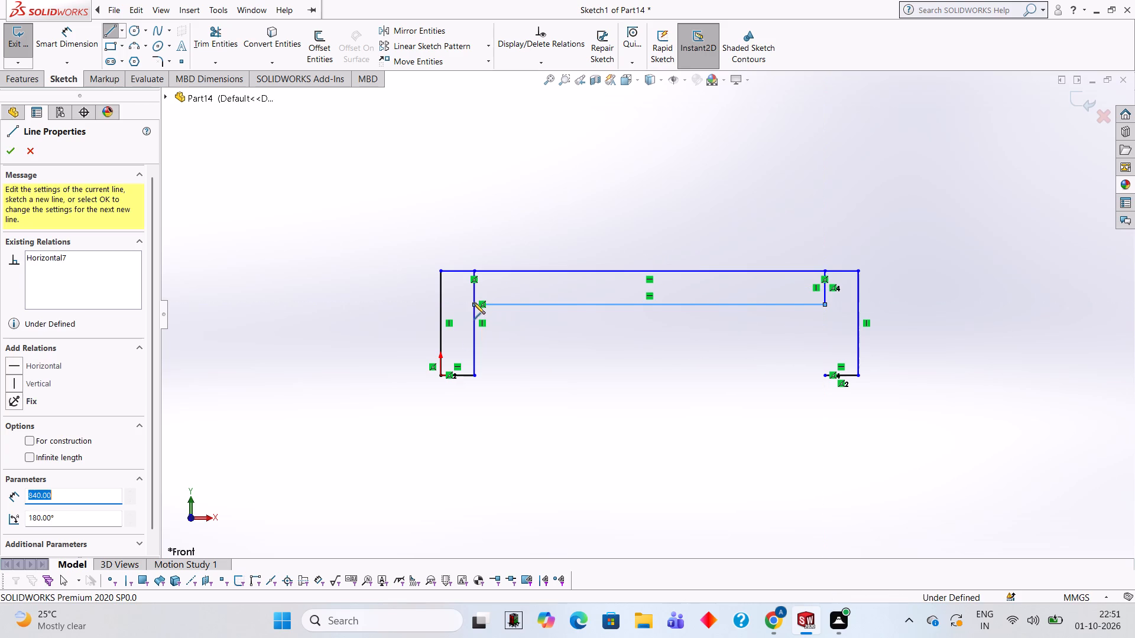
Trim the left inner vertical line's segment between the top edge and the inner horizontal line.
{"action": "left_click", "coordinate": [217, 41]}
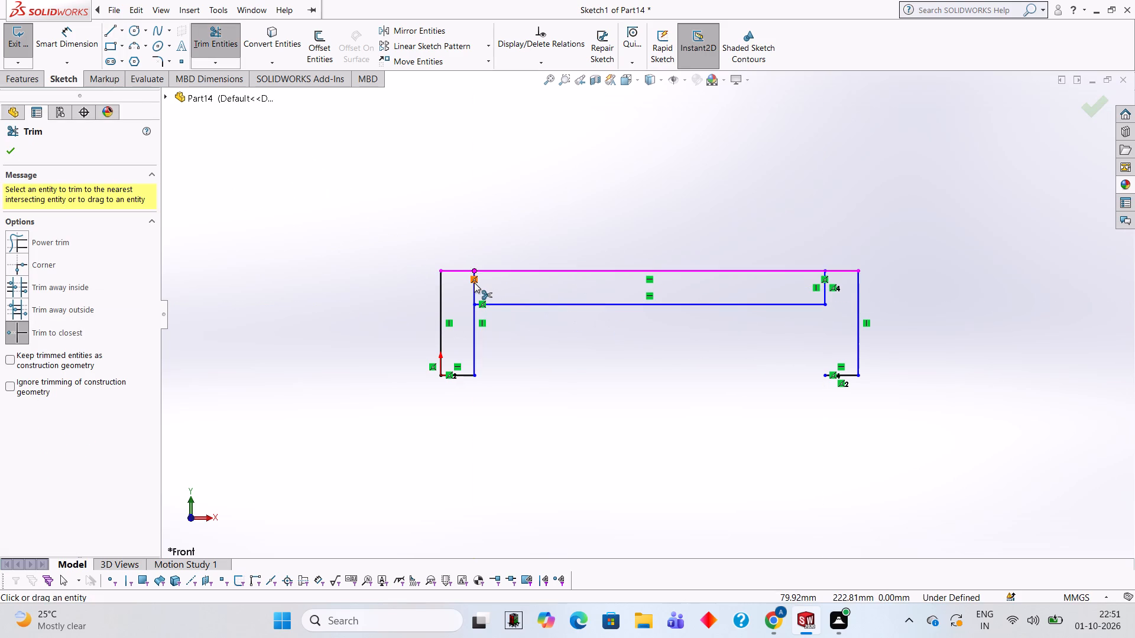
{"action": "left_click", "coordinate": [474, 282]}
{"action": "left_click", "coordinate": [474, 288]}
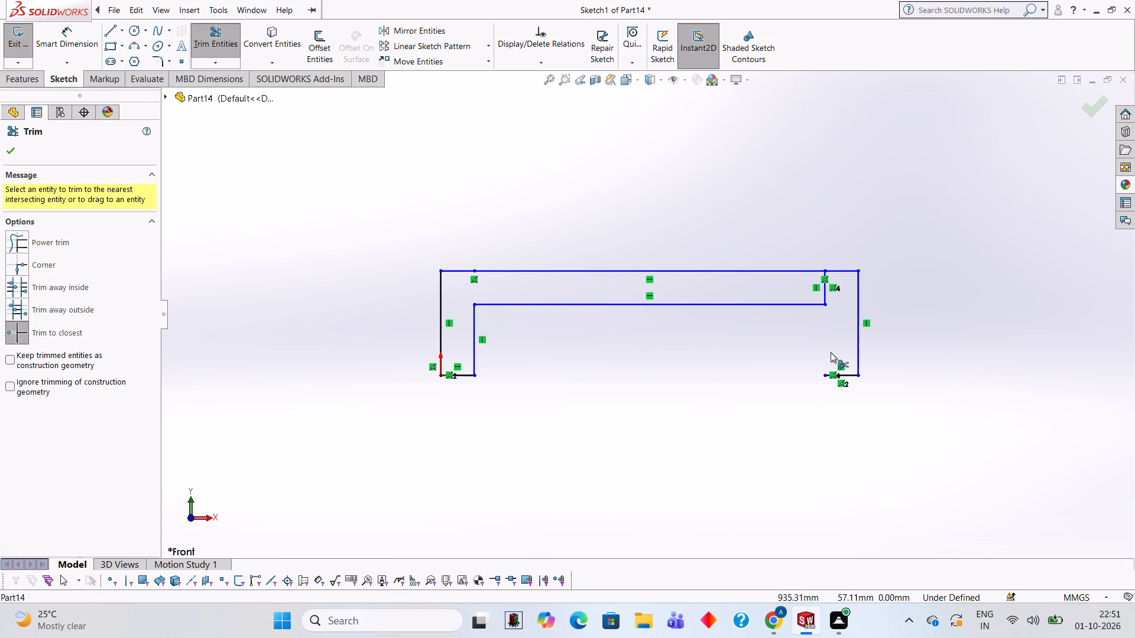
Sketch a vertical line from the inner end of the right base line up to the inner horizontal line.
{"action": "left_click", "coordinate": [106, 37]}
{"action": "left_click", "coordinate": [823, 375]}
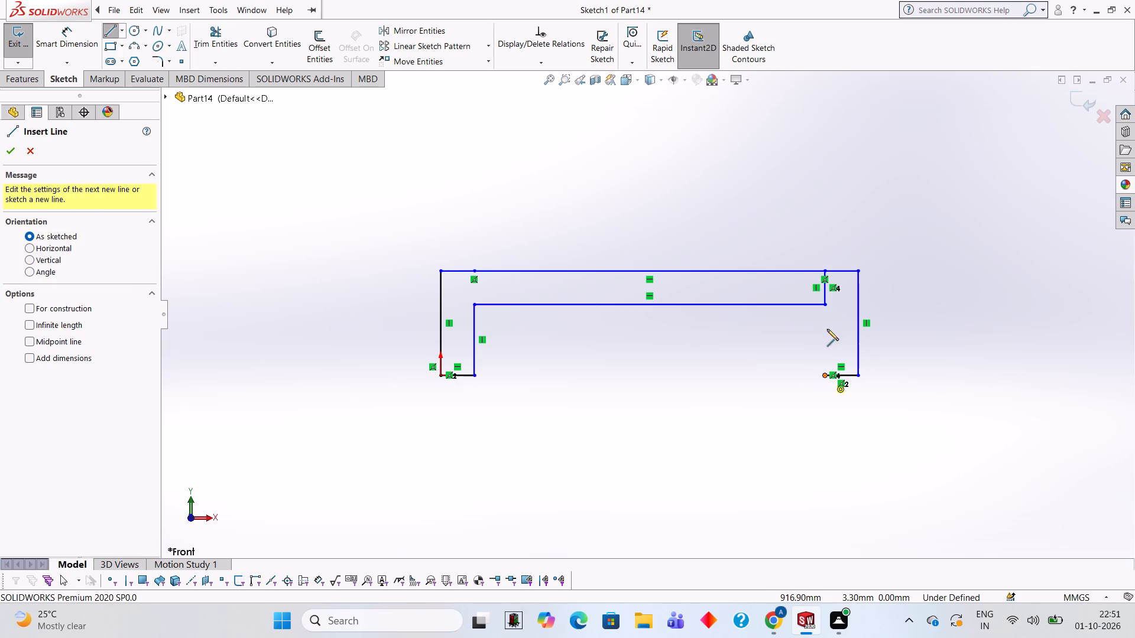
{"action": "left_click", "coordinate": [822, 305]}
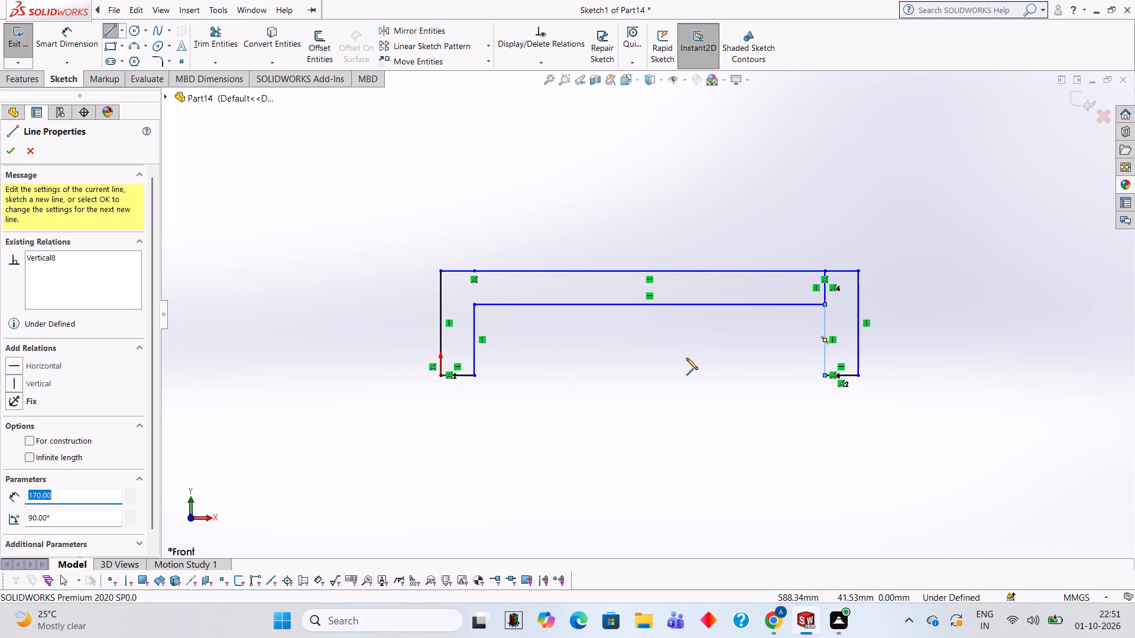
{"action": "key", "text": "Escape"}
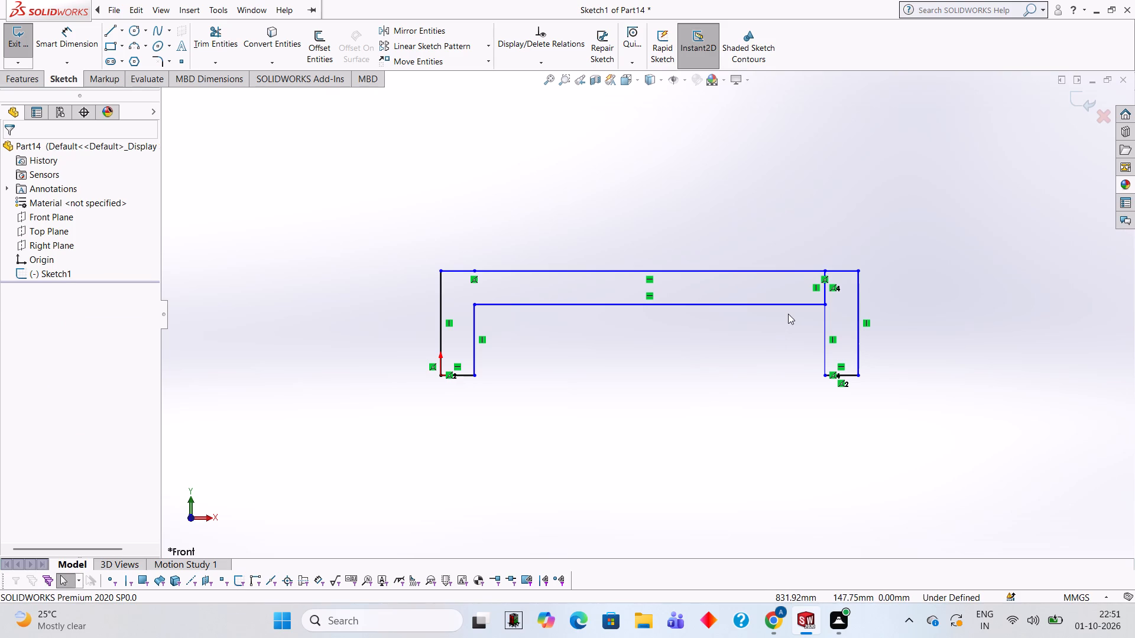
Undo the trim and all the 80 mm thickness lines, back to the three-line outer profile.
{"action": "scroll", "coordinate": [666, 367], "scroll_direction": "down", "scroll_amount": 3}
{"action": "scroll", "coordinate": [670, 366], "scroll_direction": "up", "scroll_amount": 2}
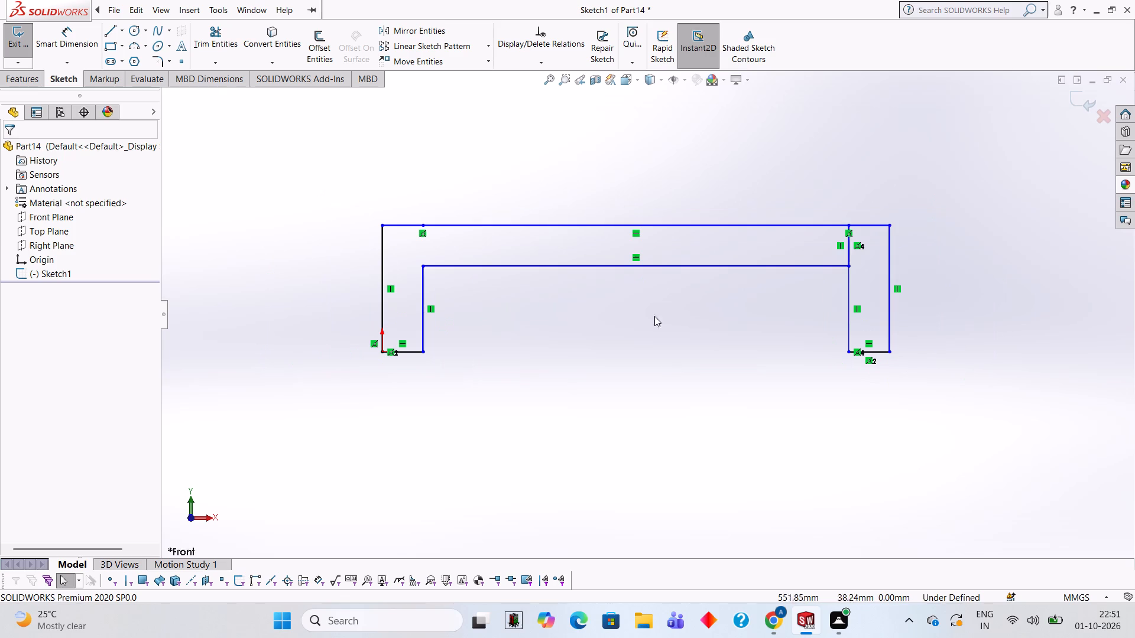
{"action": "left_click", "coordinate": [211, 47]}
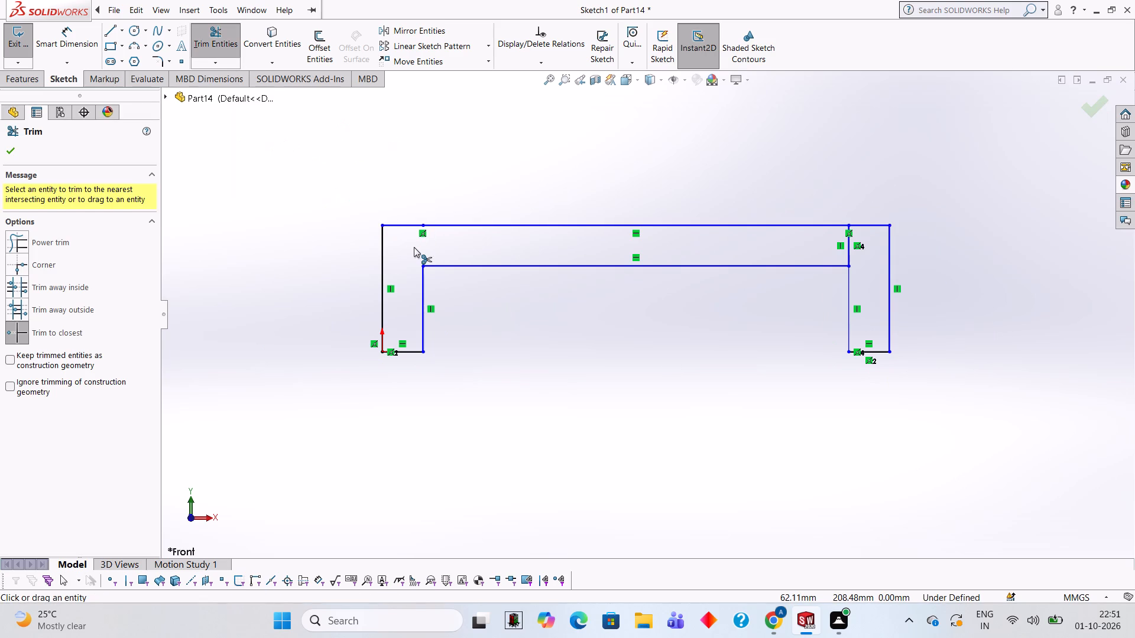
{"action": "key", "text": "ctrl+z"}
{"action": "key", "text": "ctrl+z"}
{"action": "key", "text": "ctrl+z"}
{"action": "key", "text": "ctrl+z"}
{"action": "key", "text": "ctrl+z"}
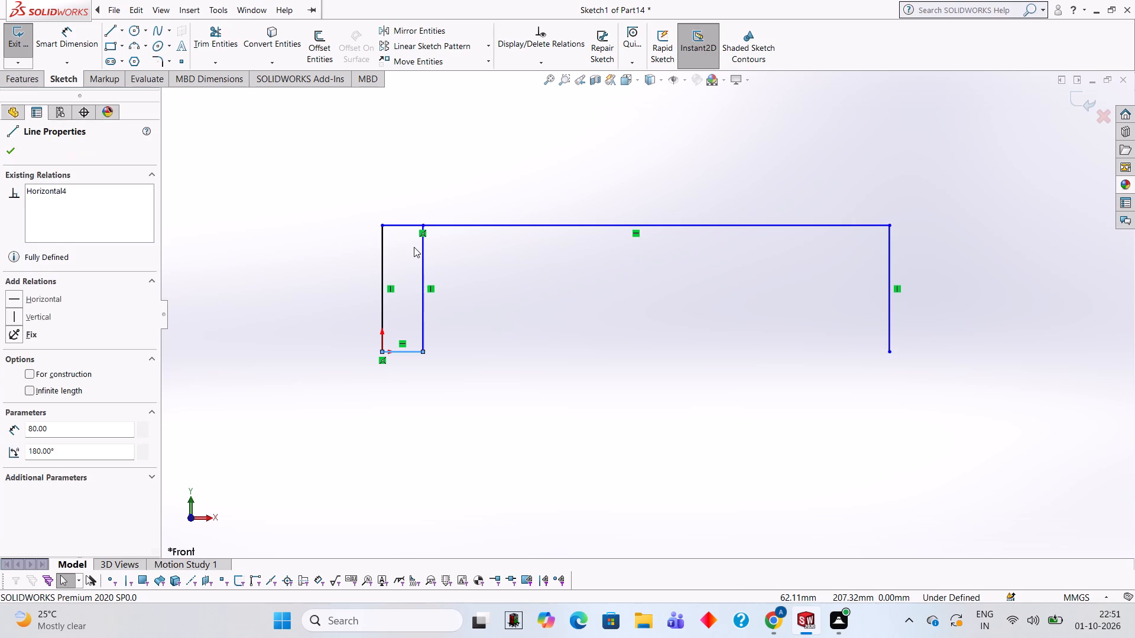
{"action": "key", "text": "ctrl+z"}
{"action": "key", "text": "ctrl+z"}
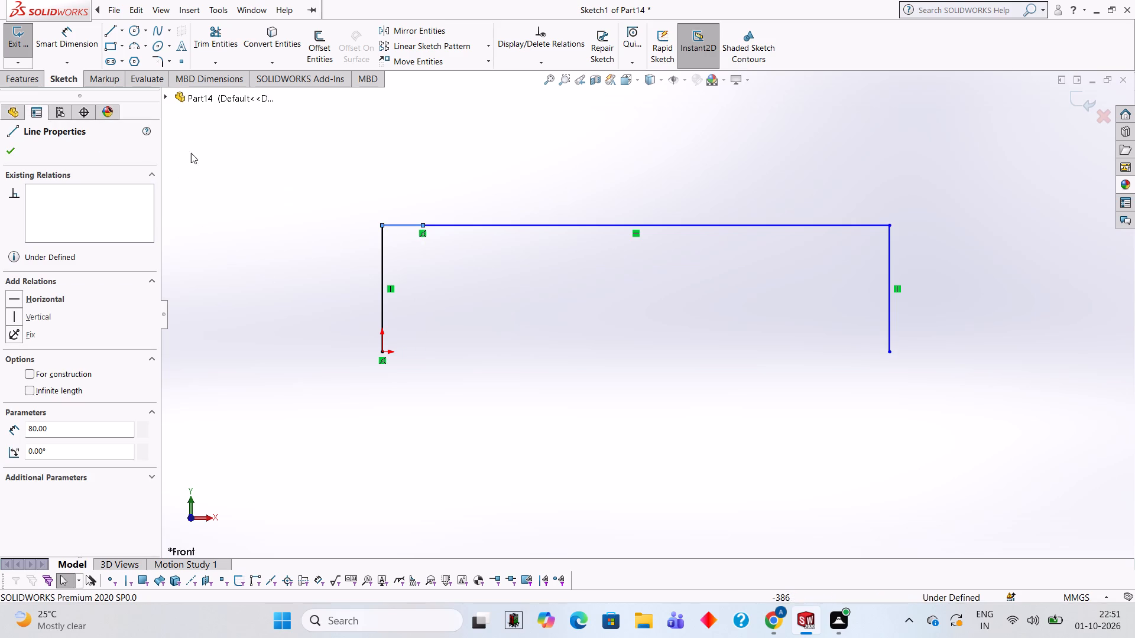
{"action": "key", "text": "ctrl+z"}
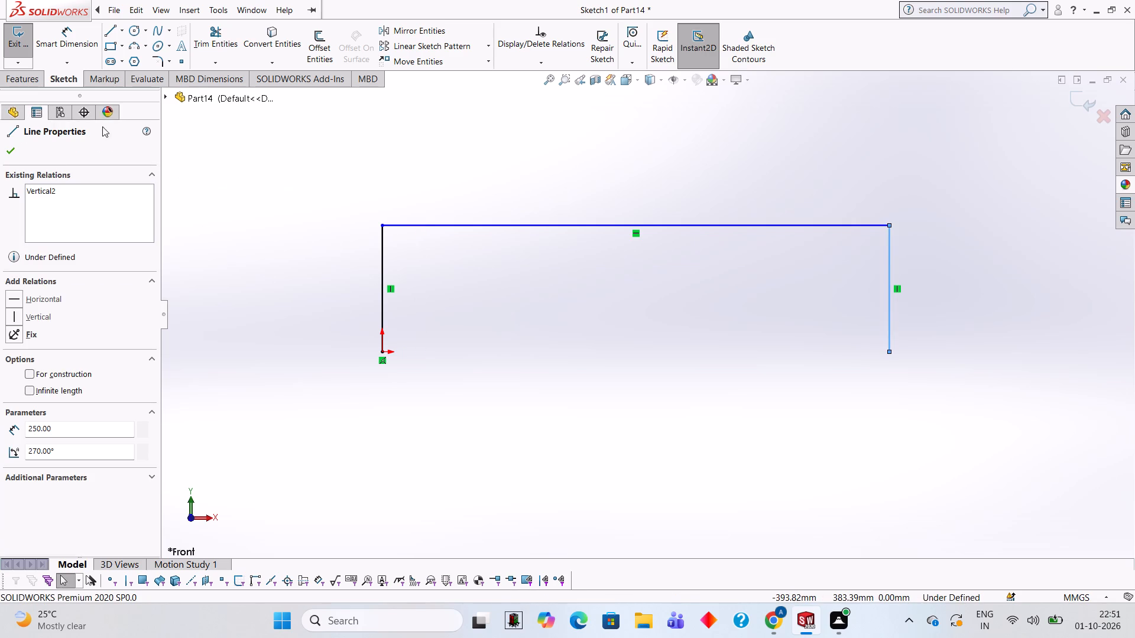
Sketch a 60 mm horizontal line inward from the origin as the left leg's base.
{"action": "left_click", "coordinate": [111, 31]}
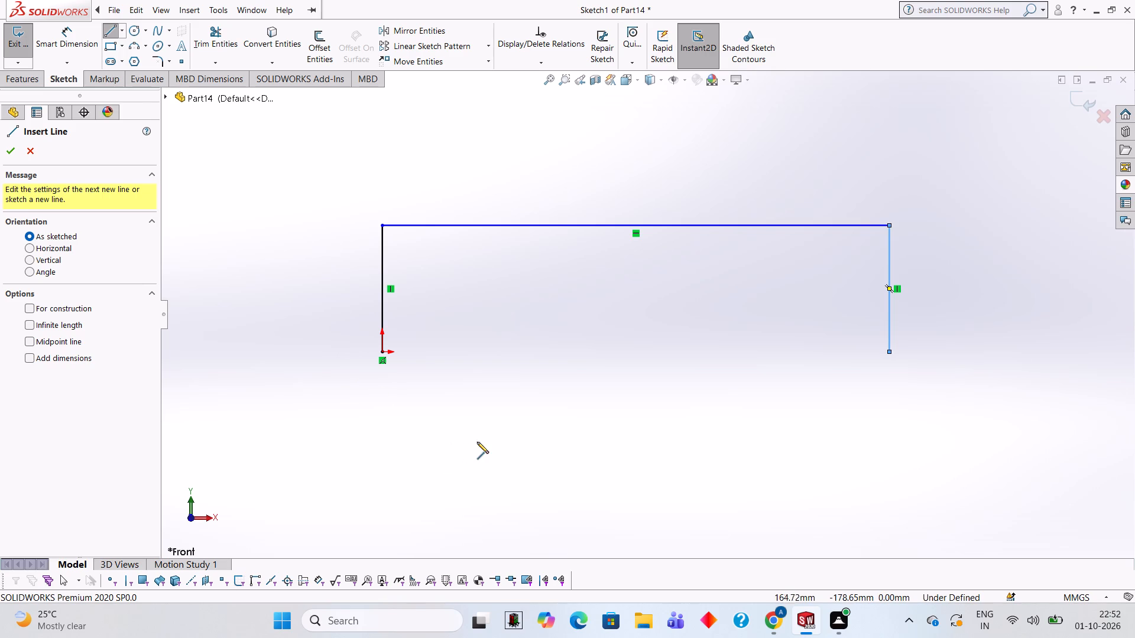
{"action": "left_click", "coordinate": [384, 354]}
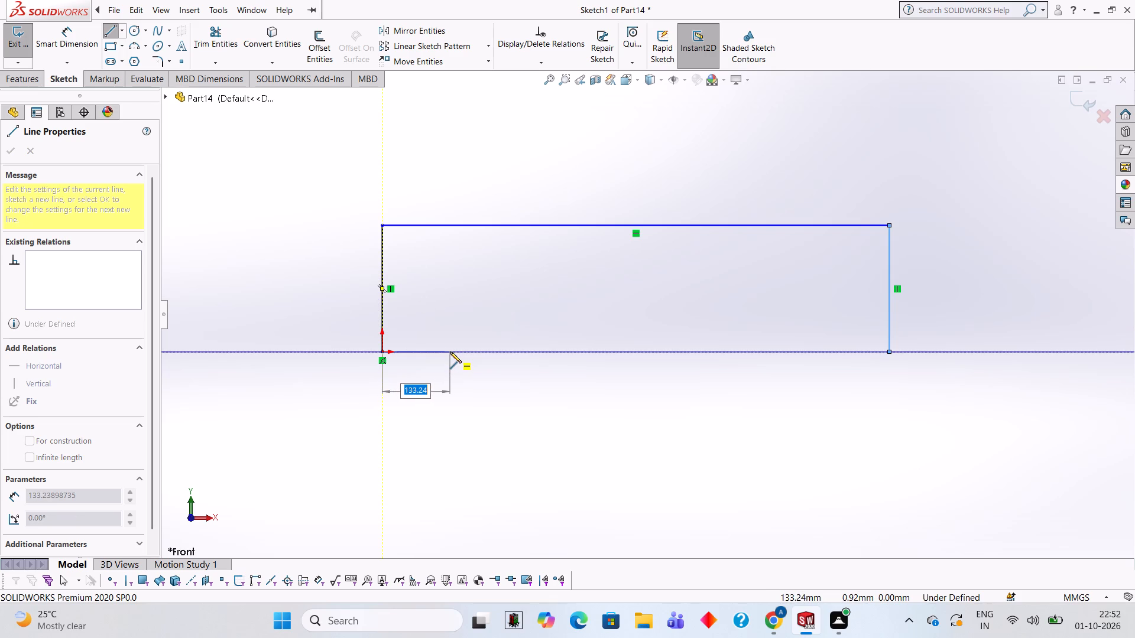
{"action": "type", "text": "60"}
{"action": "key", "text": "Return"}
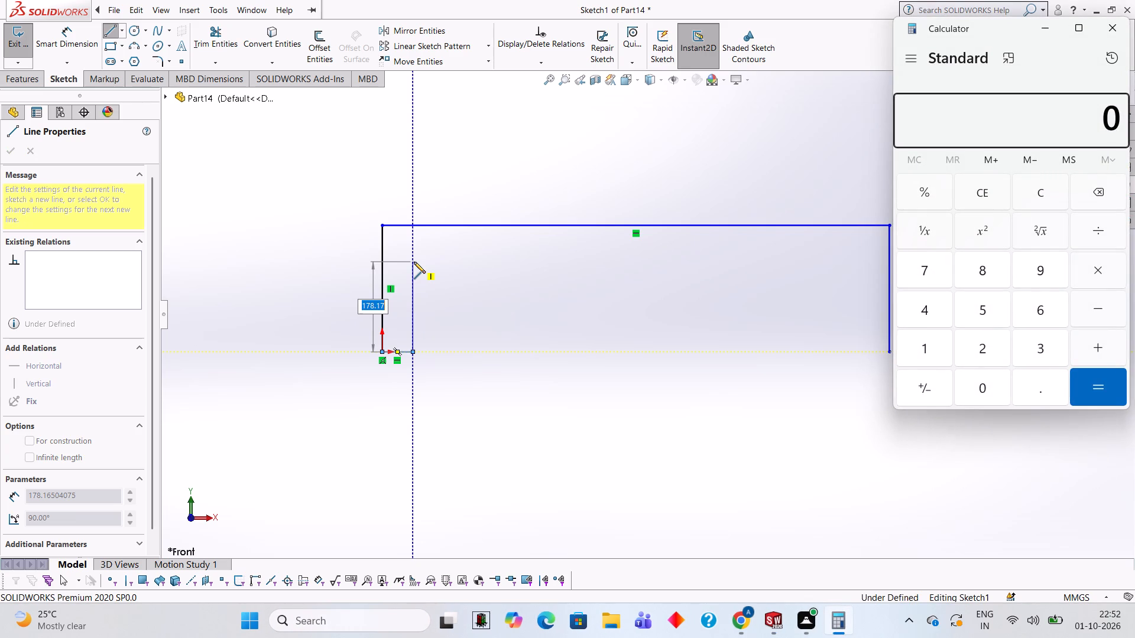
Calculate 250 - 60 in Calculator, and sketch a 190 mm vertical line up from the inner end of the left 60 mm base line.
{"action": "type", "text": "250-60"}
{"action": "key", "text": "Return"}
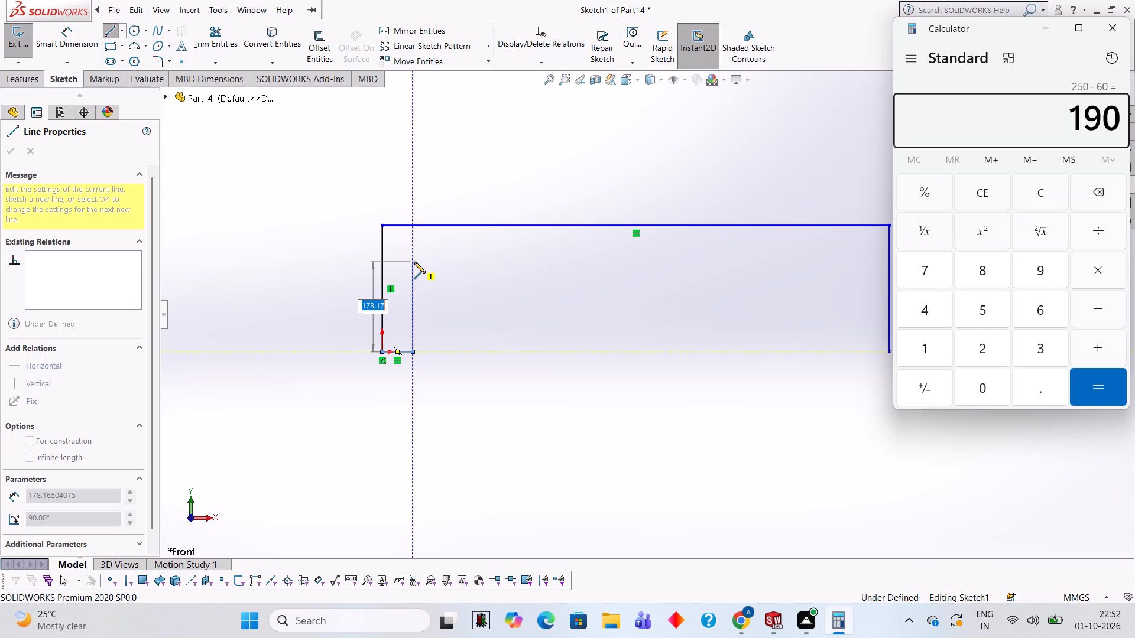
{"action": "left_click", "coordinate": [1121, 25]}
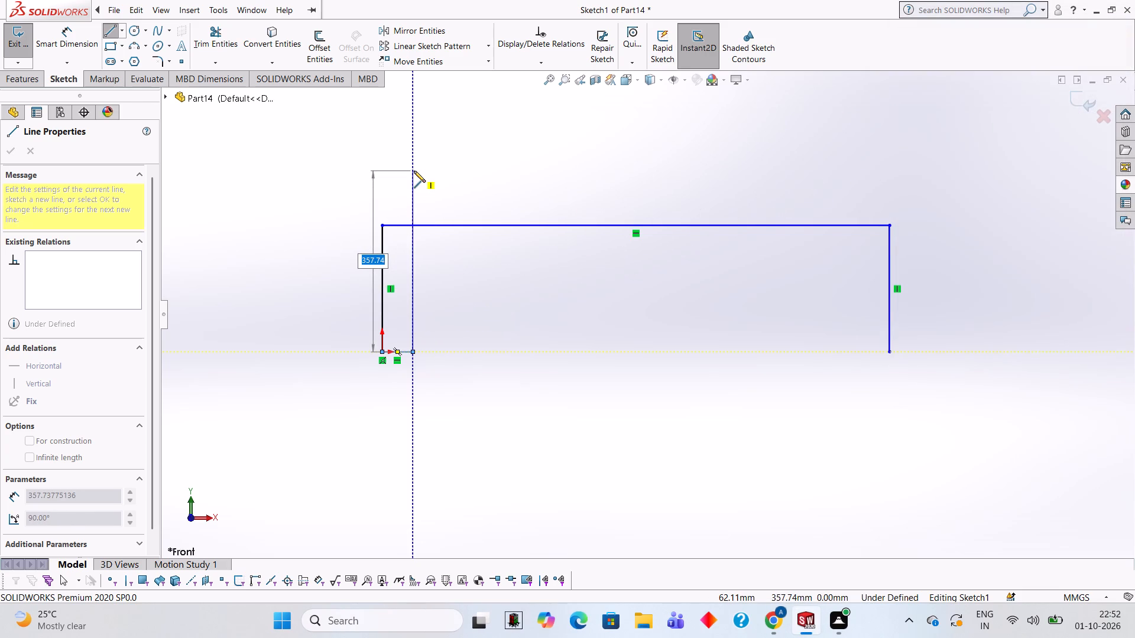
{"action": "type", "text": "190"}
{"action": "key", "text": "Return"}
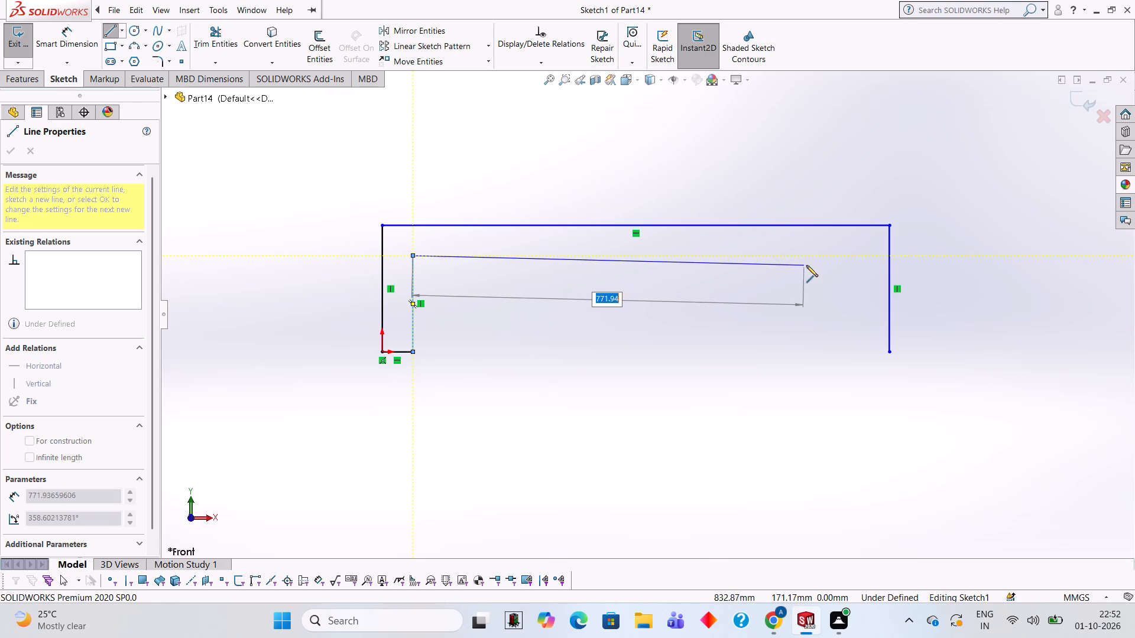
{"action": "key", "text": "Escape"}
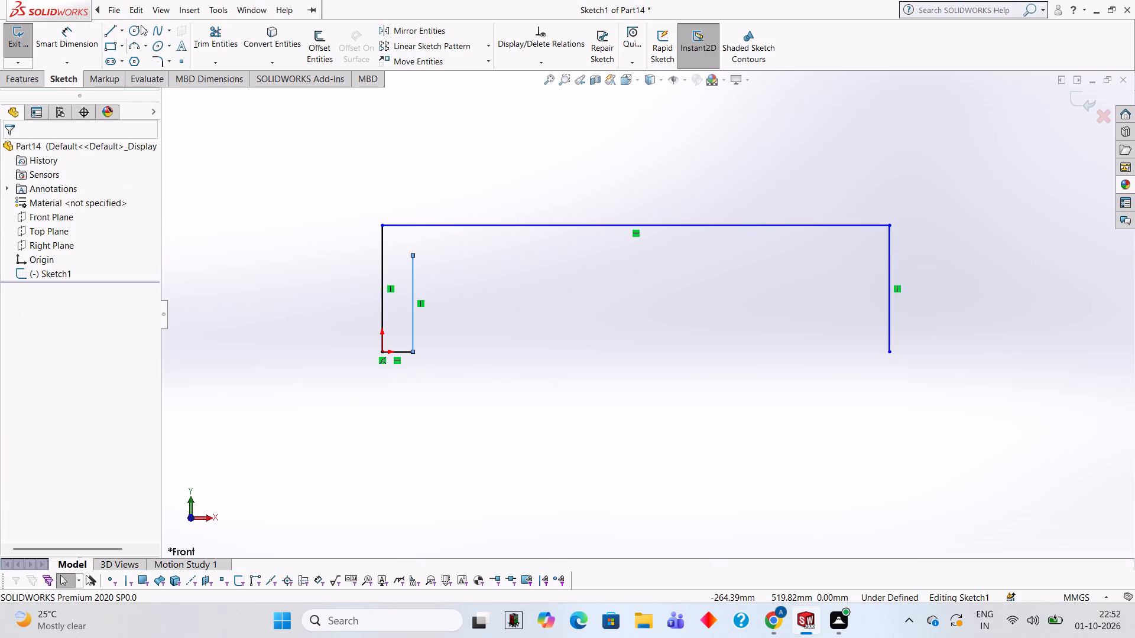
Sketch a 60 mm line inward from the right vertical's lower end and a vertical line up level with the left inner line's top.
{"action": "left_click", "coordinate": [111, 25]}
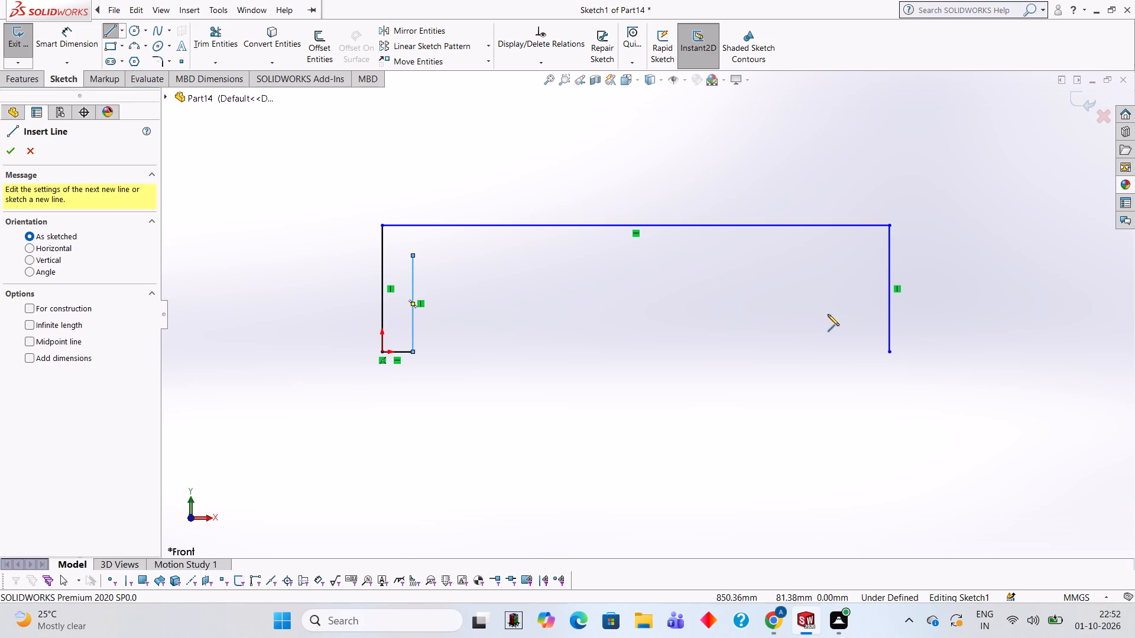
{"action": "left_click", "coordinate": [888, 353]}
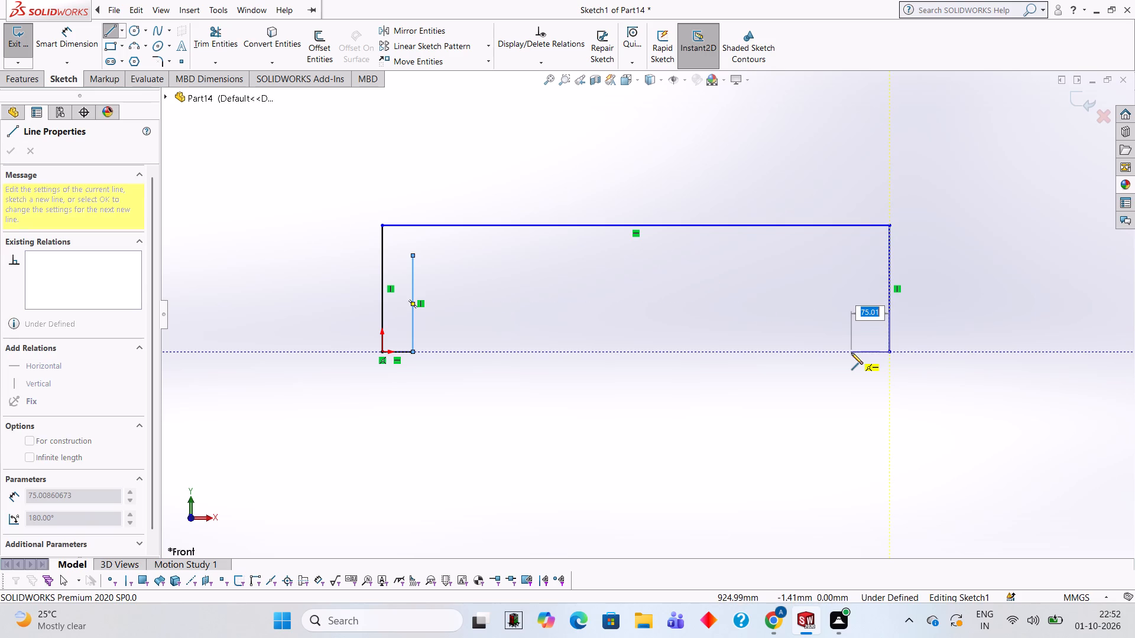
{"action": "key", "text": "1"}
{"action": "key", "text": "BackSpace"}
{"action": "type", "text": "60"}
{"action": "key", "text": "Return"}
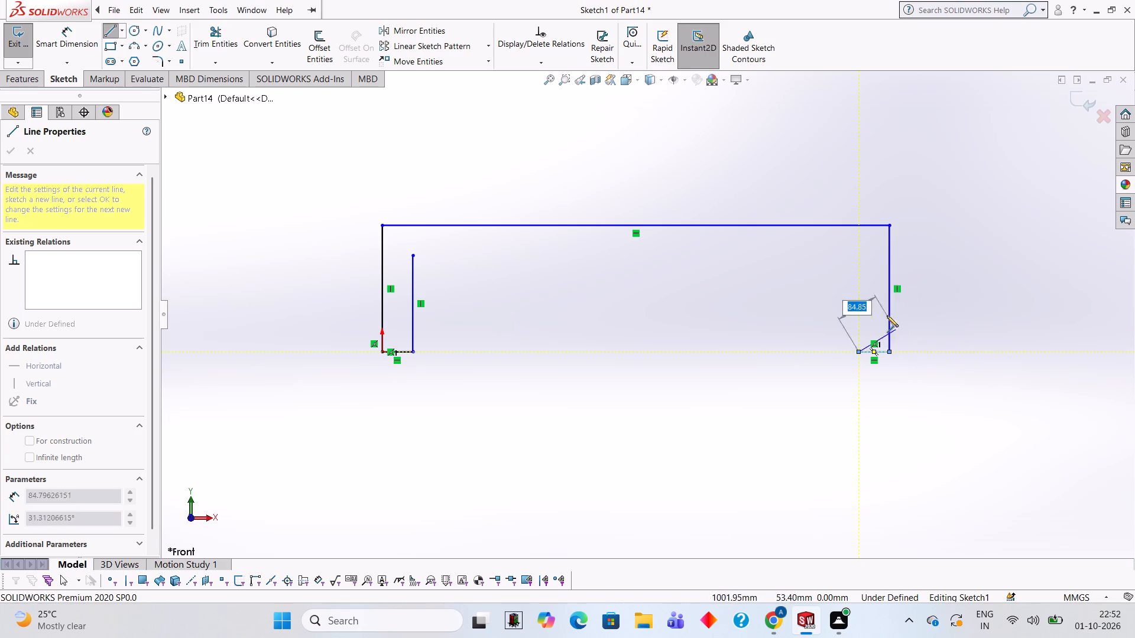
{"action": "left_click_drag", "start_coordinate": [860, 258], "coordinate": [865, 261]}
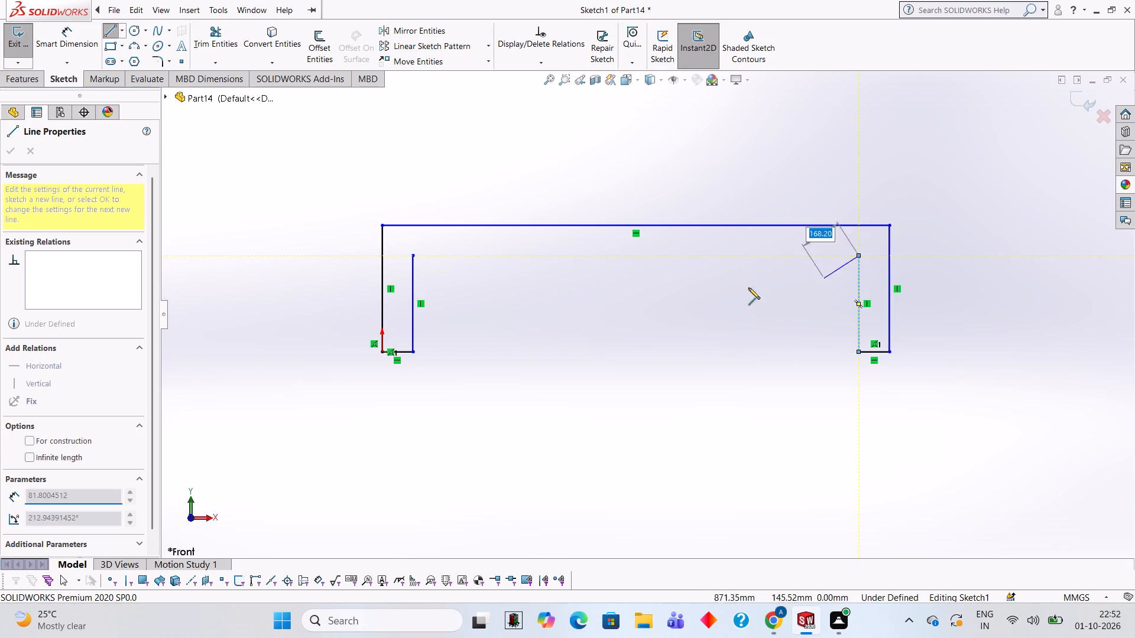
Close the U-shaped profile with an 880 mm horizontal line joining the tops of the two inner verticals.
{"action": "left_click", "coordinate": [412, 258]}
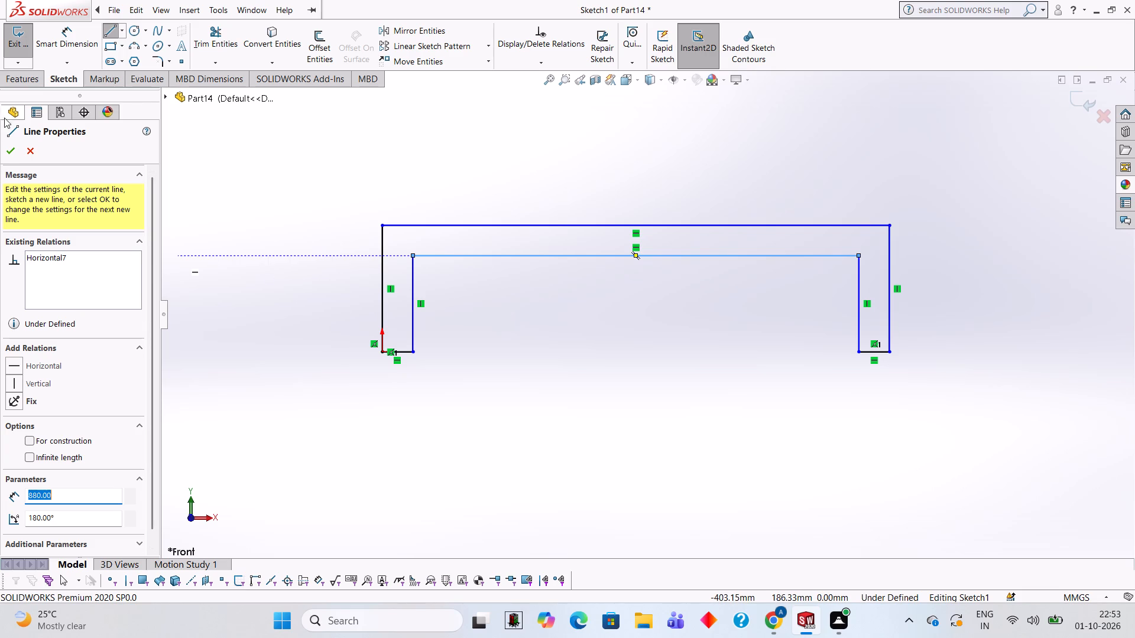
Extrude the closed U-shaped profile 60 mm as a blind boss from the sketch plane.
{"action": "left_click", "coordinate": [27, 80]}
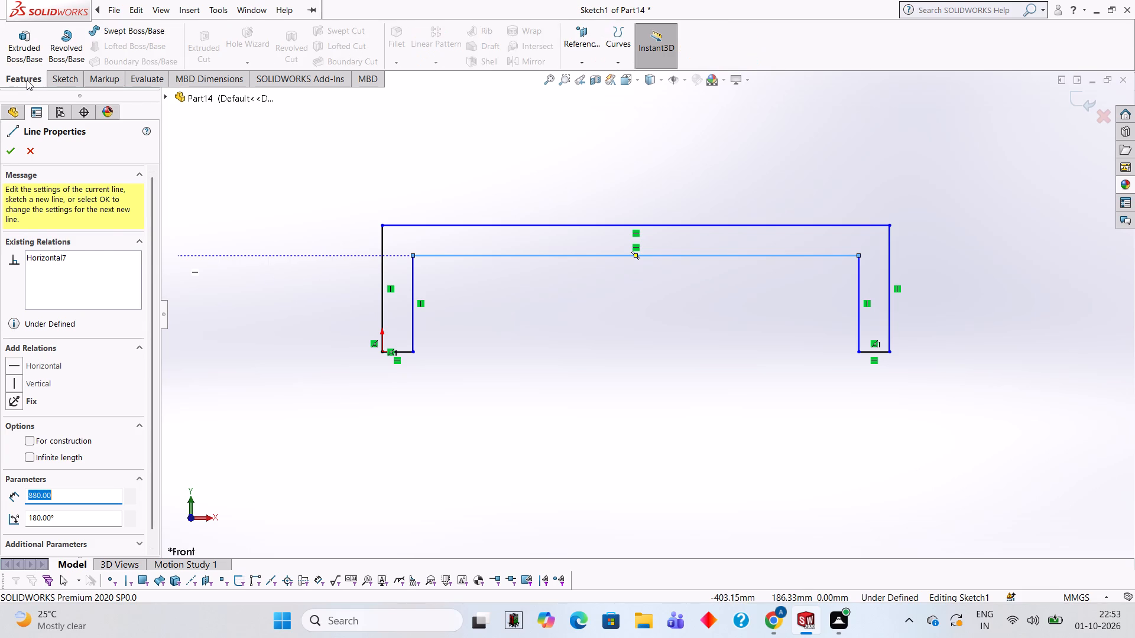
{"action": "left_click", "coordinate": [34, 37]}
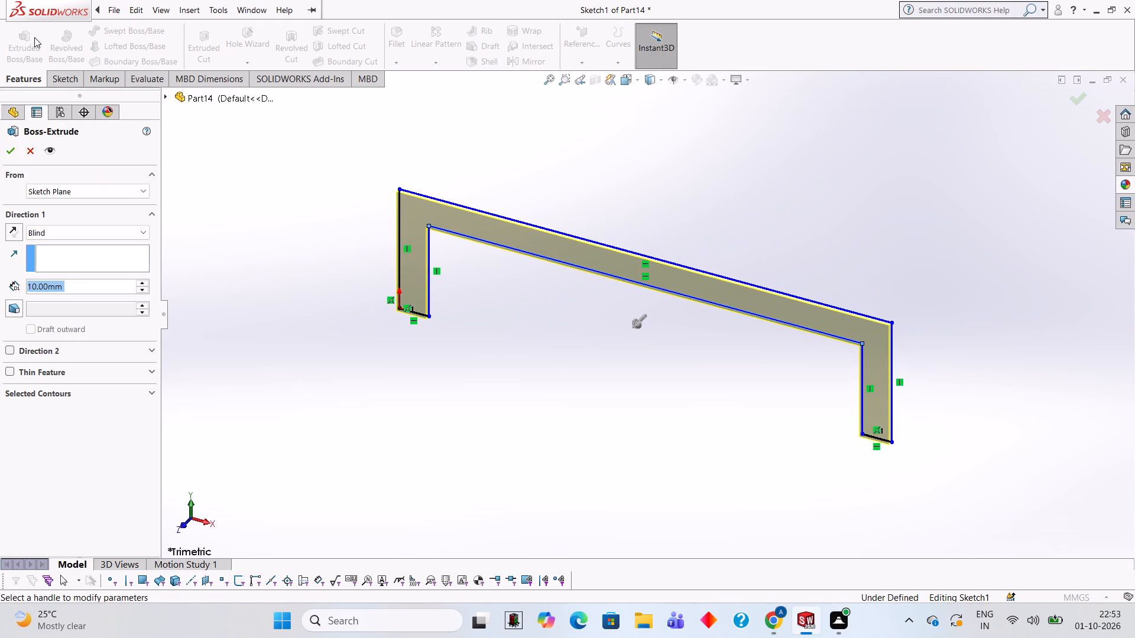
{"action": "type", "text": "60"}
{"action": "key", "text": "Return"}
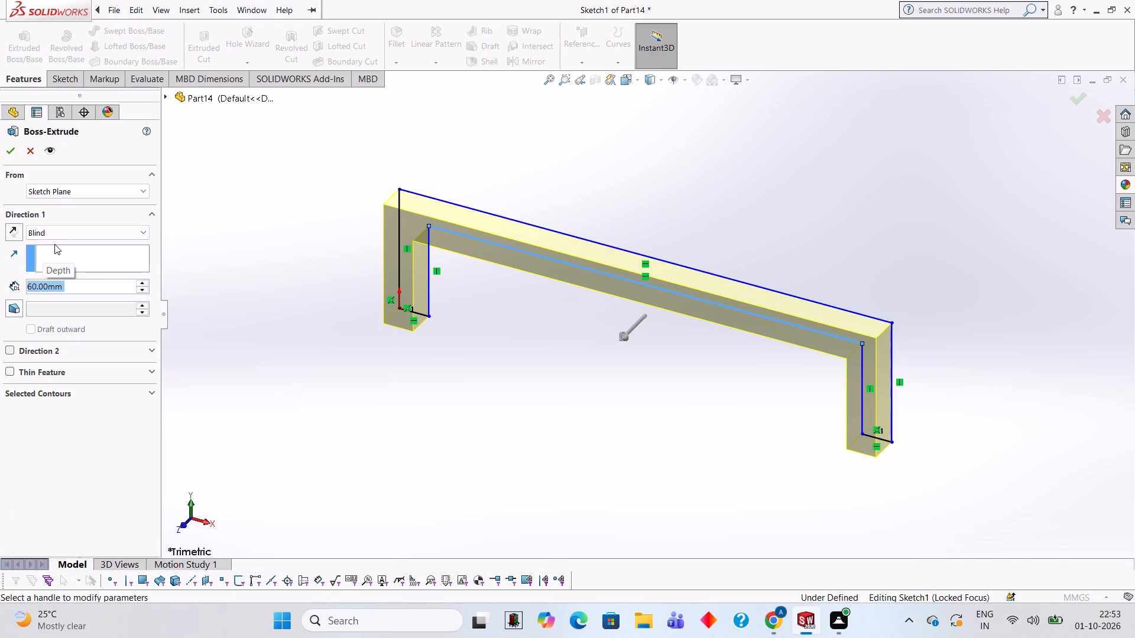
{"action": "left_click", "coordinate": [16, 154]}
{"action": "left_click", "coordinate": [273, 235]}
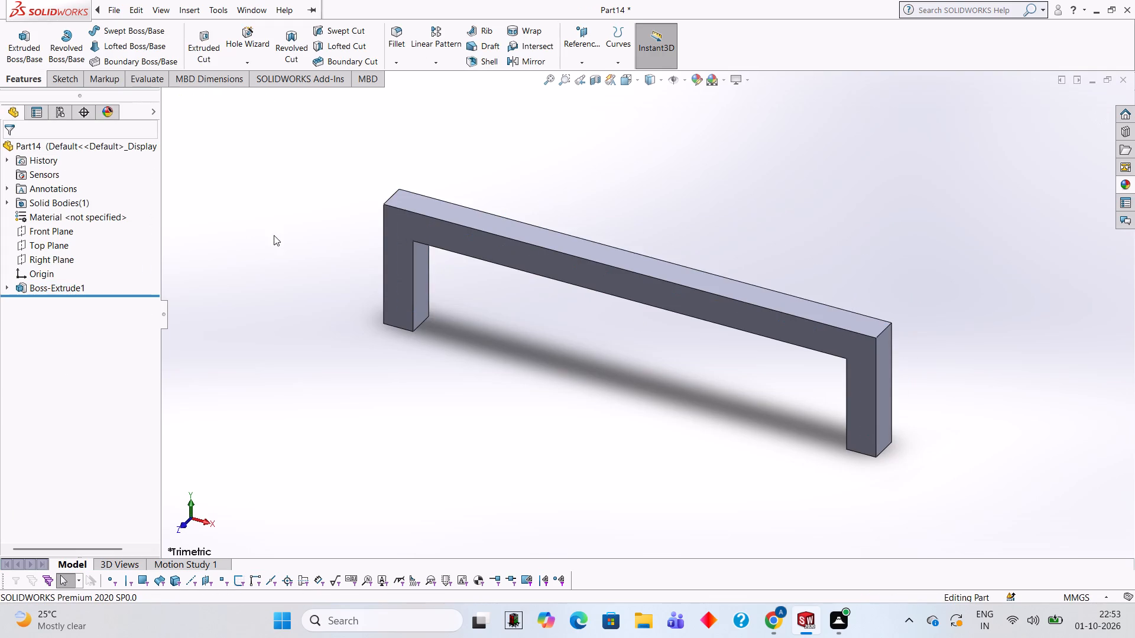
Examine the extruded frame from several angles and distances.
{"action": "middle_click_drag", "start_coordinate": [274, 235], "coordinate": [255, 308]}
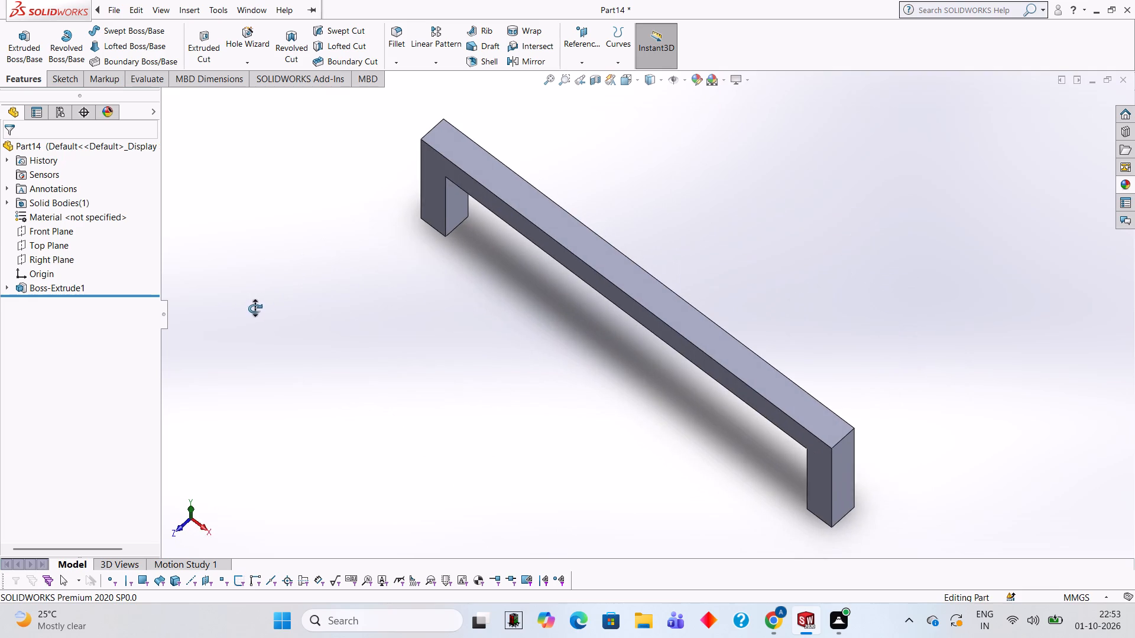
{"action": "middle_click_drag", "start_coordinate": [255, 308], "coordinate": [256, 308]}
{"action": "middle_click_drag", "start_coordinate": [306, 300], "coordinate": [319, 255]}
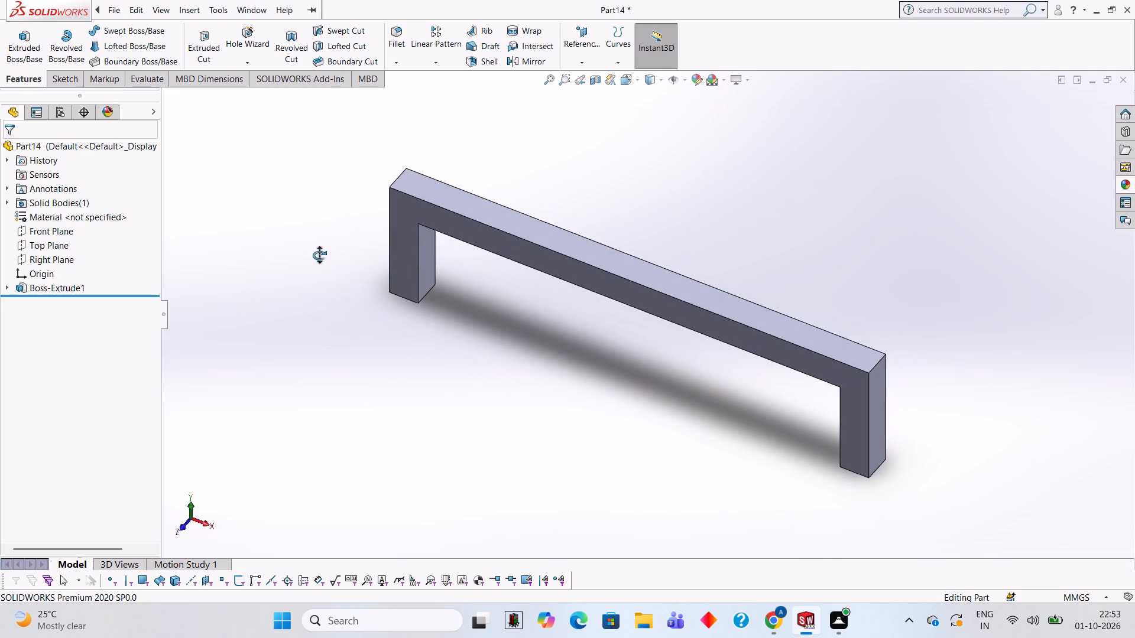
{"action": "middle_click_drag", "start_coordinate": [319, 255], "coordinate": [307, 249]}
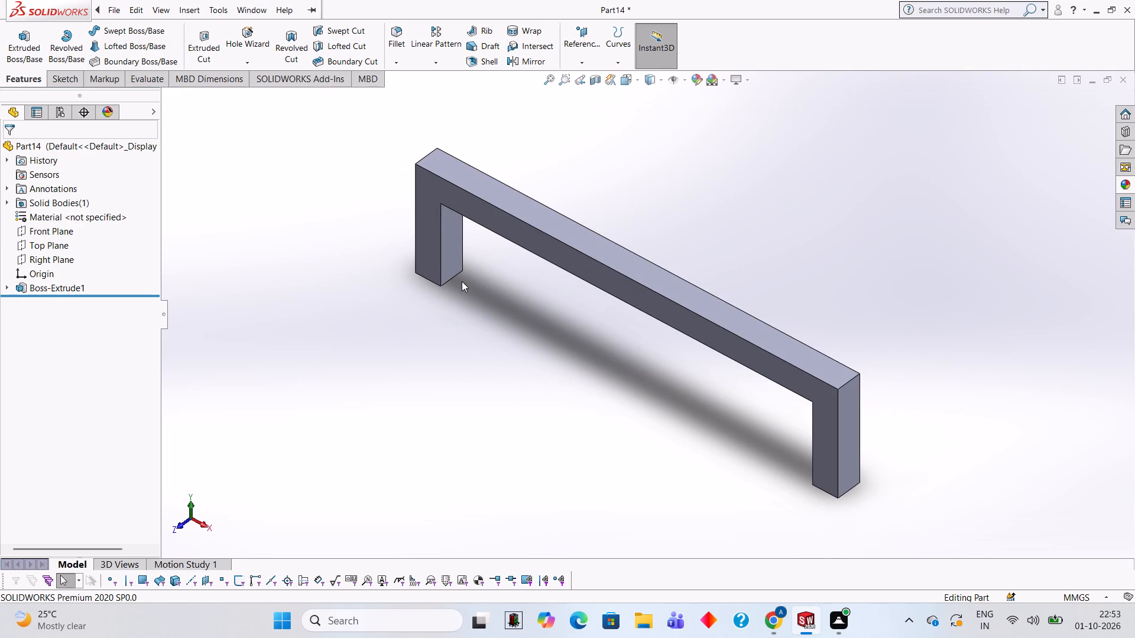
{"action": "middle_click_drag", "start_coordinate": [462, 281], "coordinate": [559, 315]}
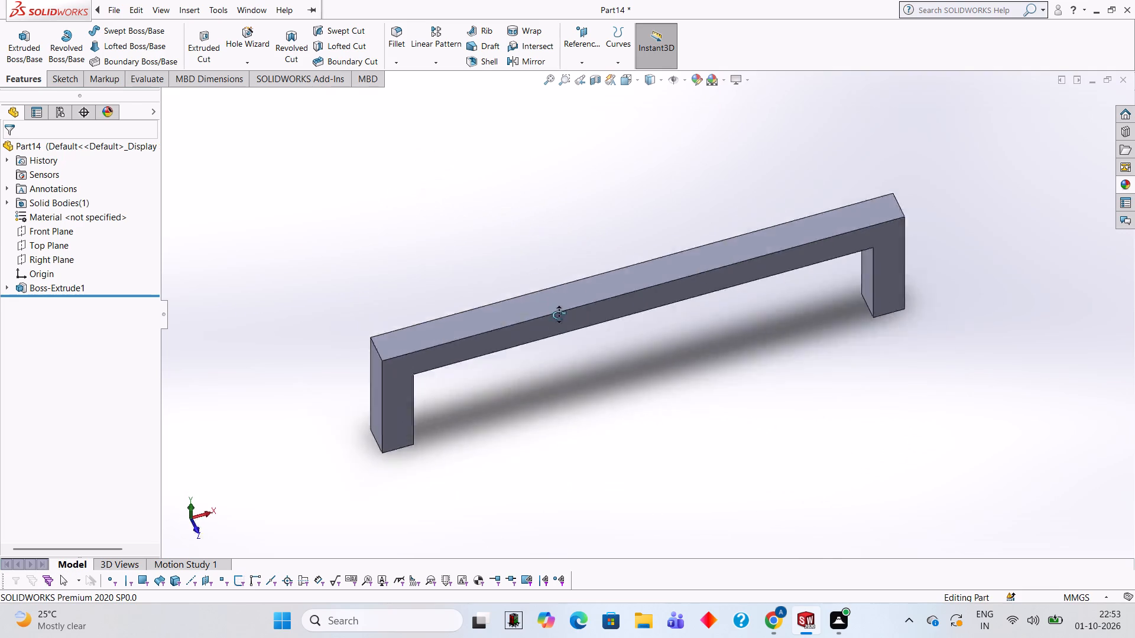
{"action": "middle_click_drag", "start_coordinate": [559, 315], "coordinate": [469, 261]}
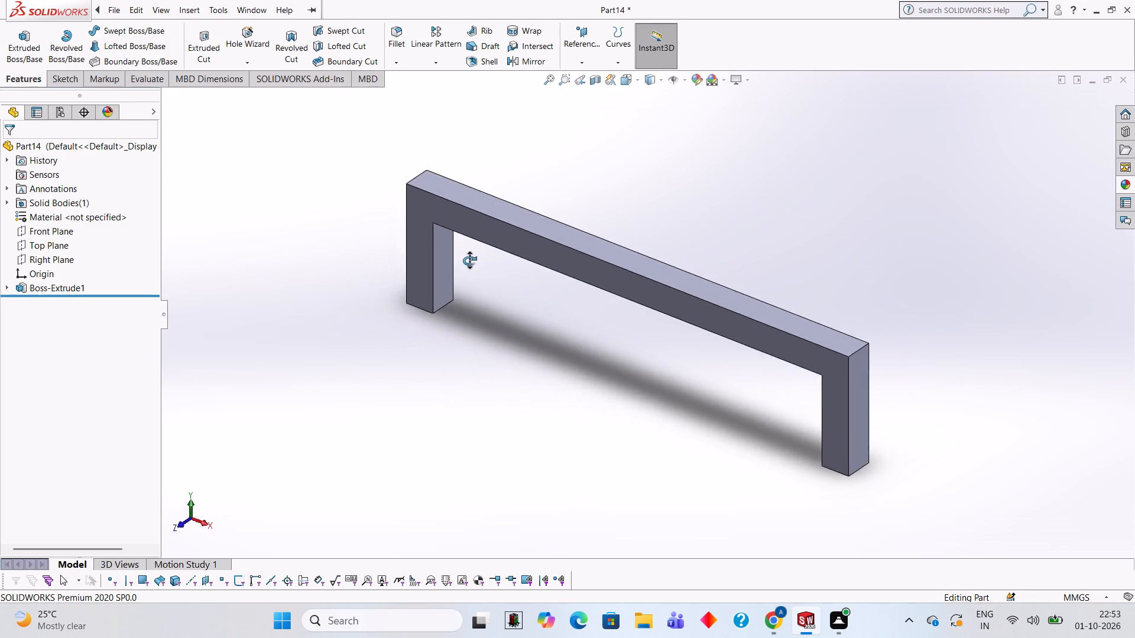
{"action": "middle_click_drag", "start_coordinate": [469, 261], "coordinate": [454, 262]}
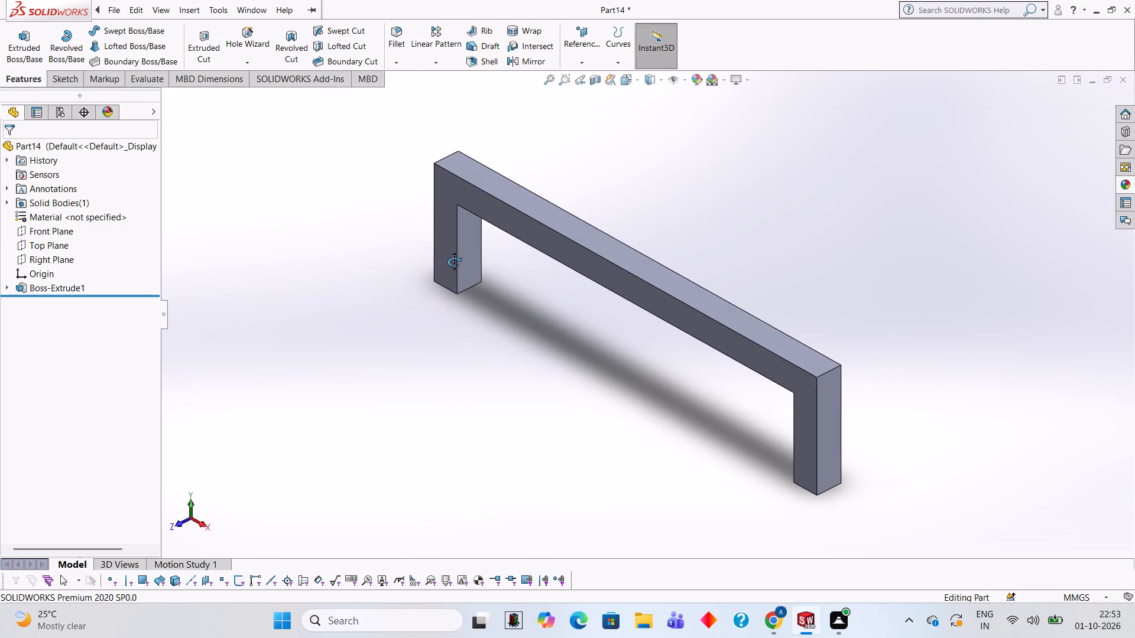
{"action": "middle_click_drag", "start_coordinate": [454, 262], "coordinate": [459, 258]}
{"action": "scroll", "coordinate": [471, 261], "scroll_direction": "up", "scroll_amount": 1}
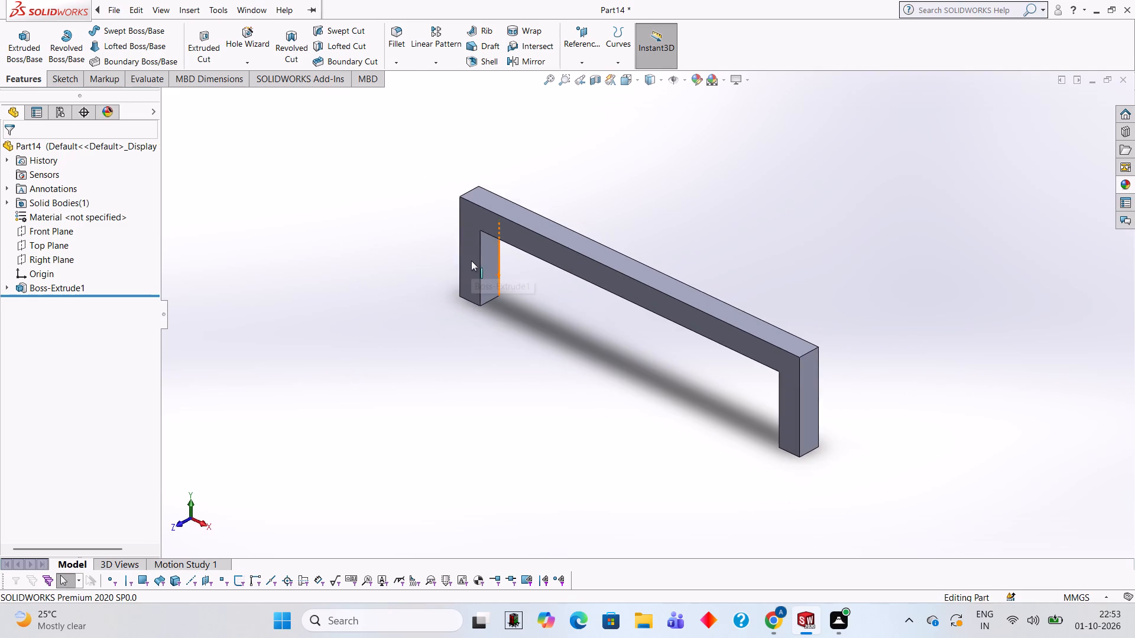
{"action": "middle_click", "coordinate": [472, 261]}
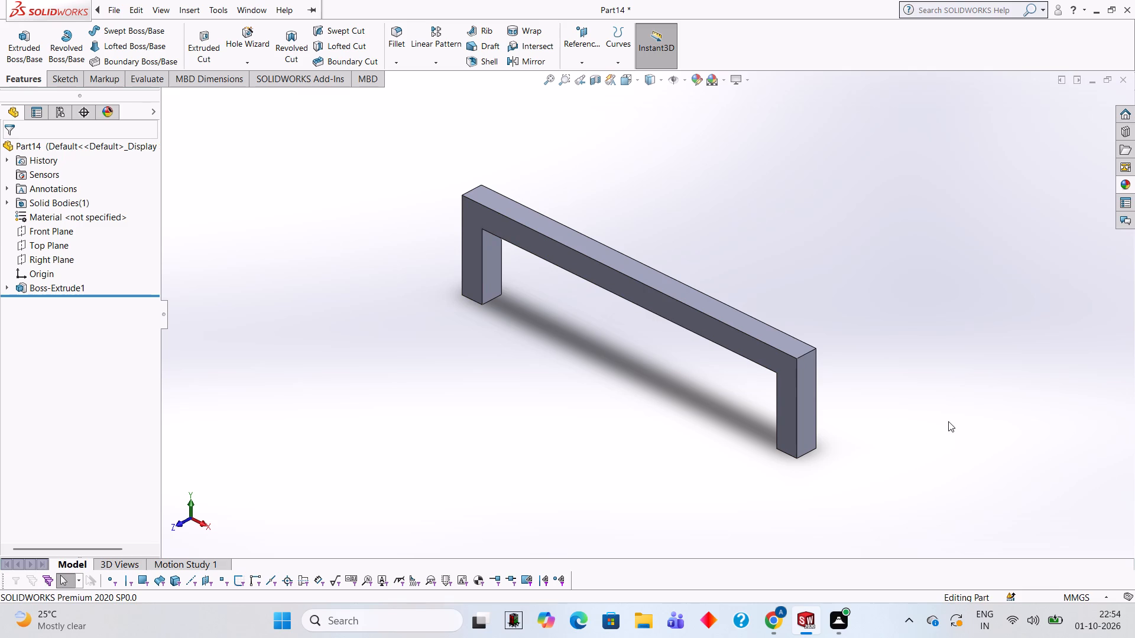
{"action": "scroll", "coordinate": [699, 397], "scroll_direction": "up", "scroll_amount": 1}
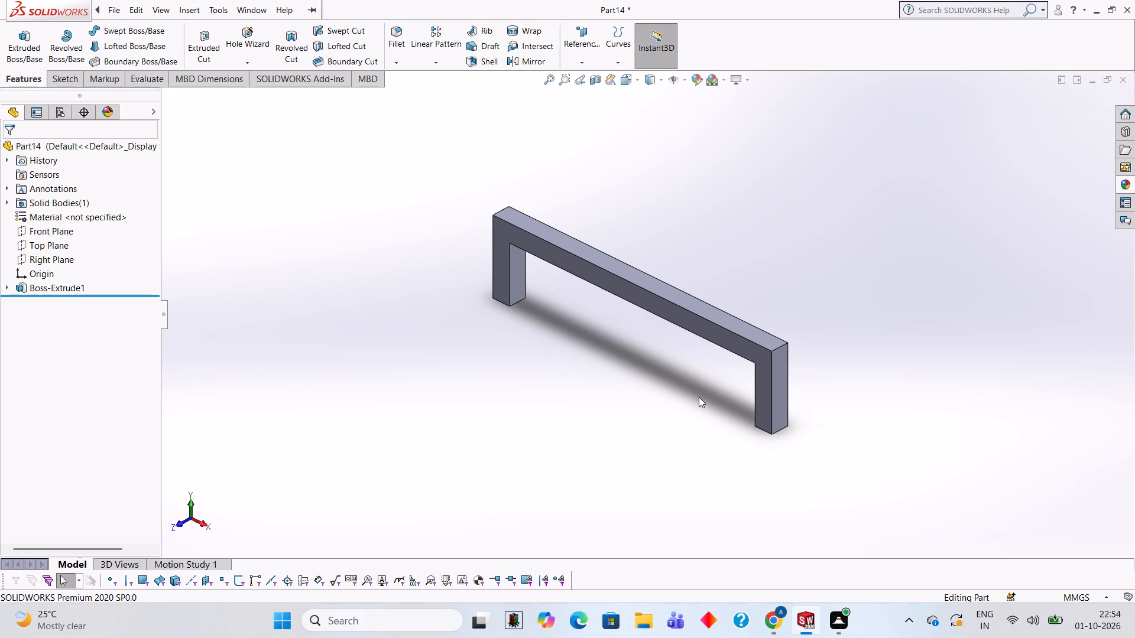
{"action": "scroll", "coordinate": [696, 351], "scroll_direction": "up", "scroll_amount": 1}
{"action": "middle_click_drag", "start_coordinate": [712, 360], "coordinate": [748, 376]}
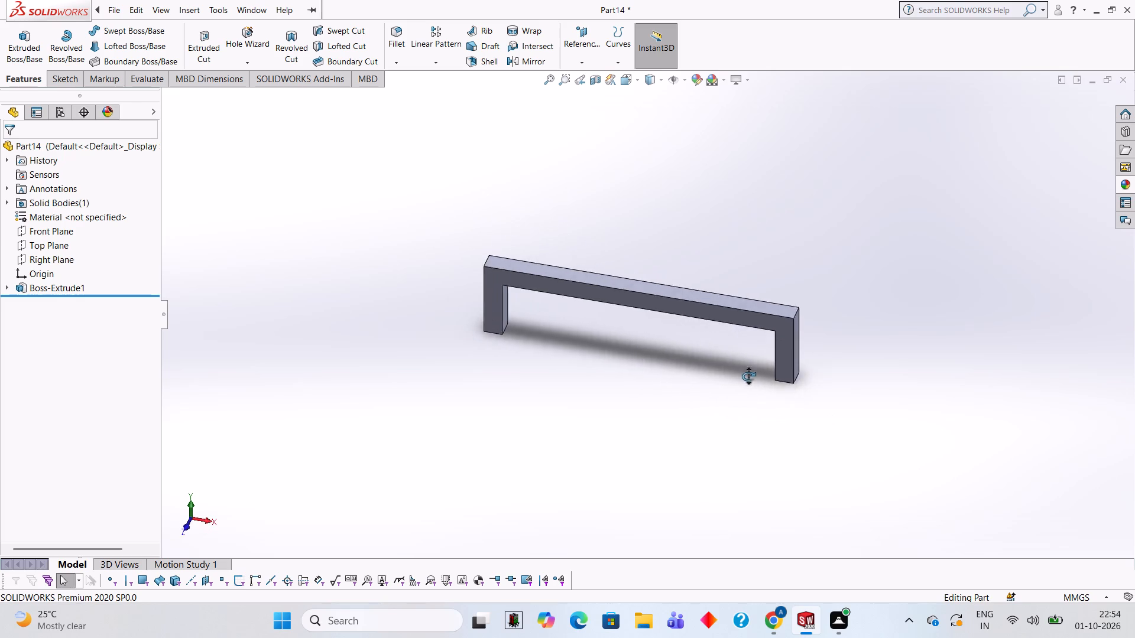
{"action": "middle_click_drag", "start_coordinate": [748, 376], "coordinate": [728, 317]}
{"action": "scroll", "coordinate": [679, 331], "scroll_direction": "down", "scroll_amount": 3}
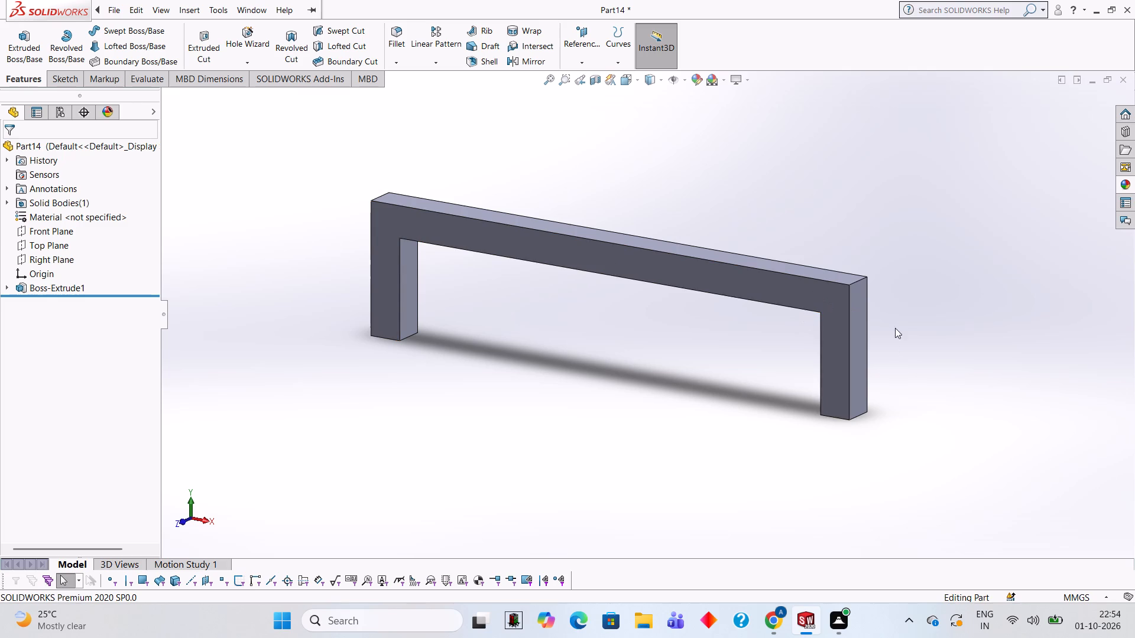
Start a new sketch on the top face of the frame's crossbar and view it face-on.
{"action": "middle_click_drag", "start_coordinate": [868, 238], "coordinate": [812, 363]}
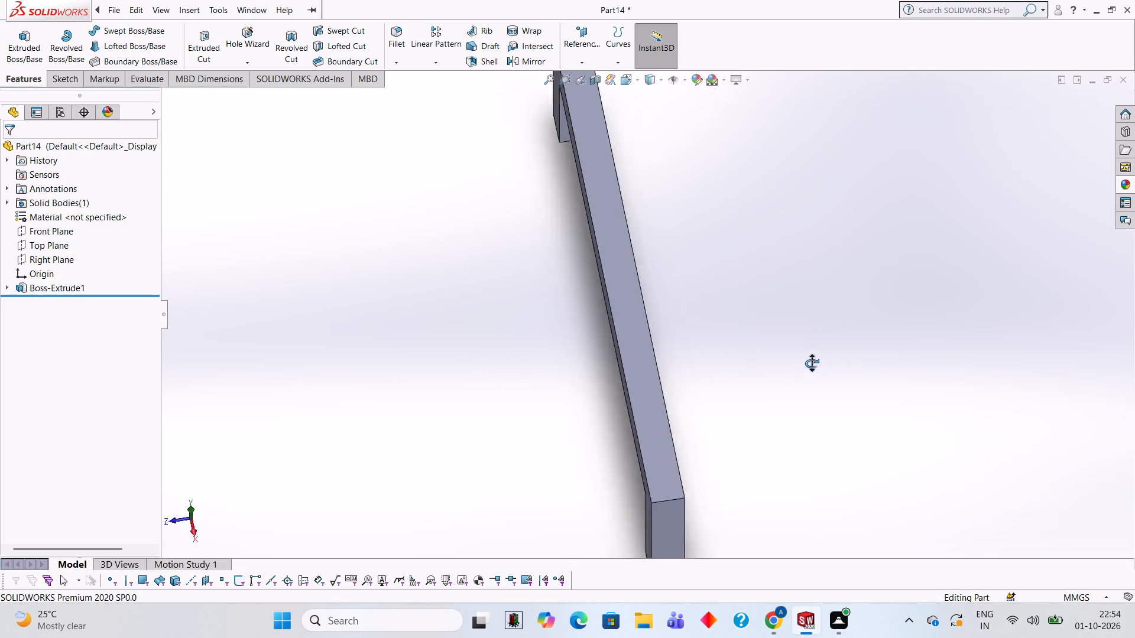
{"action": "middle_click_drag", "start_coordinate": [812, 363], "coordinate": [809, 372]}
{"action": "left_click", "coordinate": [617, 239]}
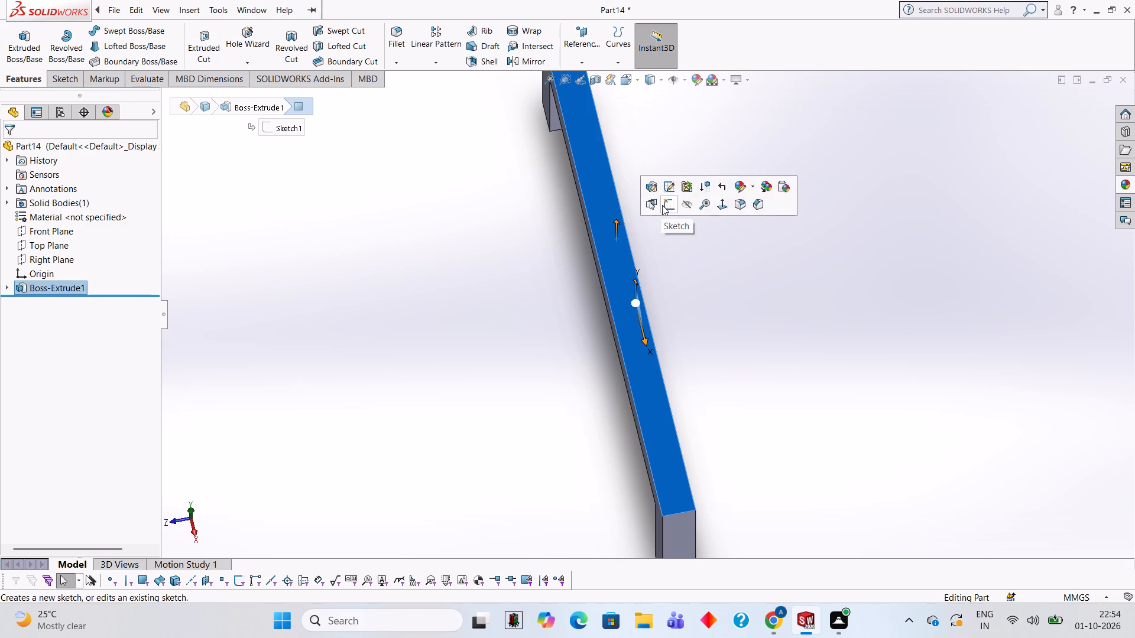
{"action": "left_click", "coordinate": [662, 205]}
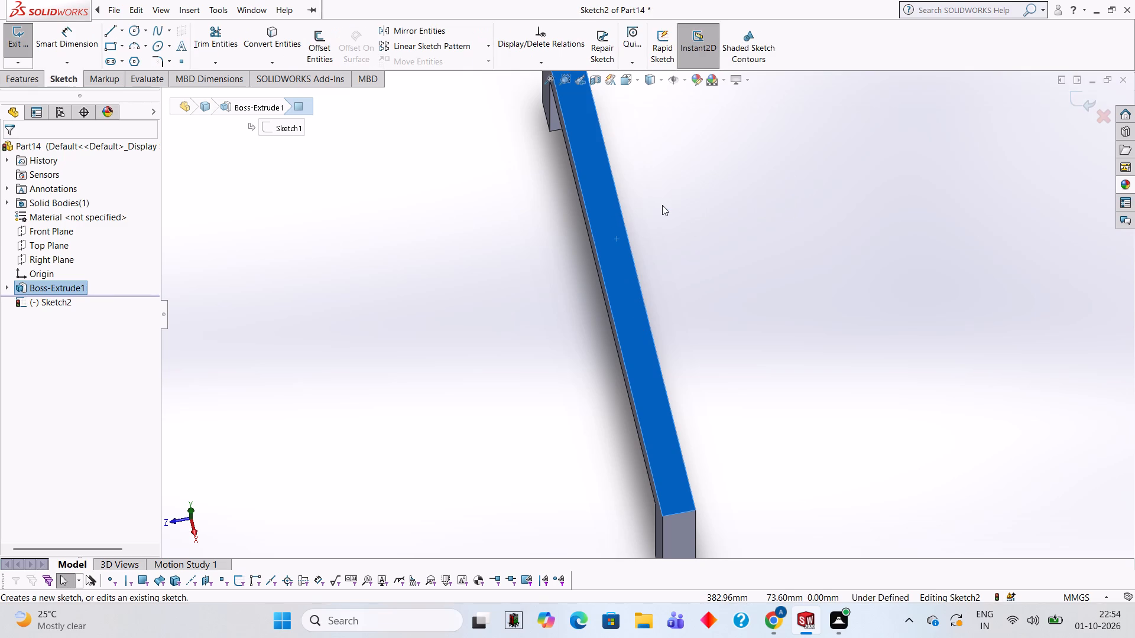
{"action": "key", "text": "ctrl+8"}
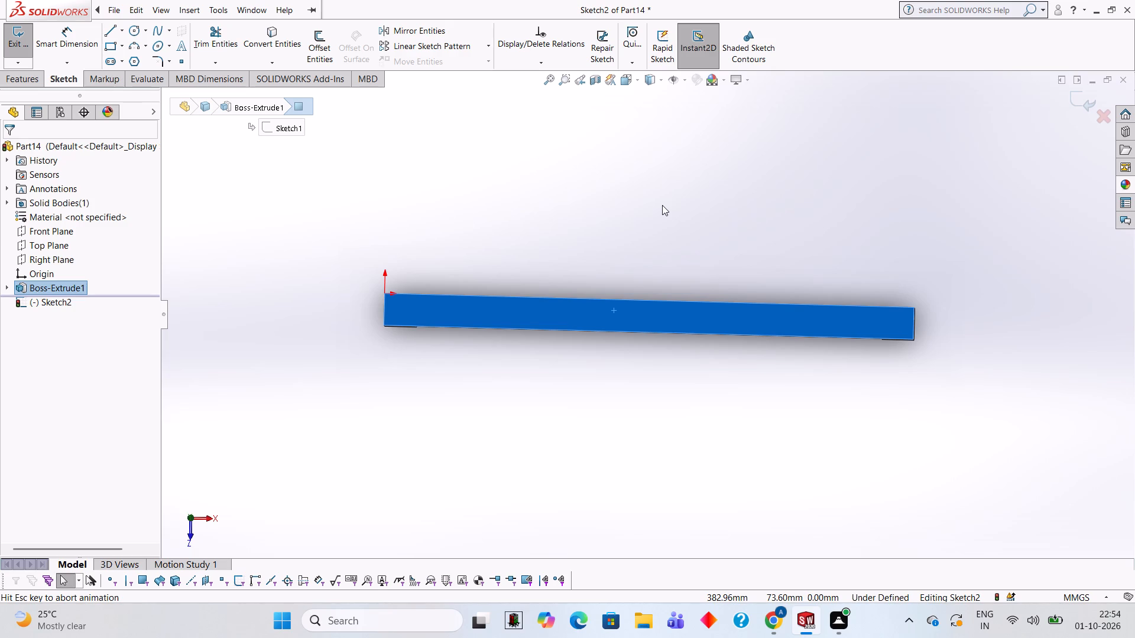
Sketch a closed 60 by 500 mm line rectangle from the origin, extending away from the crossbar's back edge.
{"action": "scroll", "coordinate": [692, 189], "scroll_direction": "up", "scroll_amount": 1}
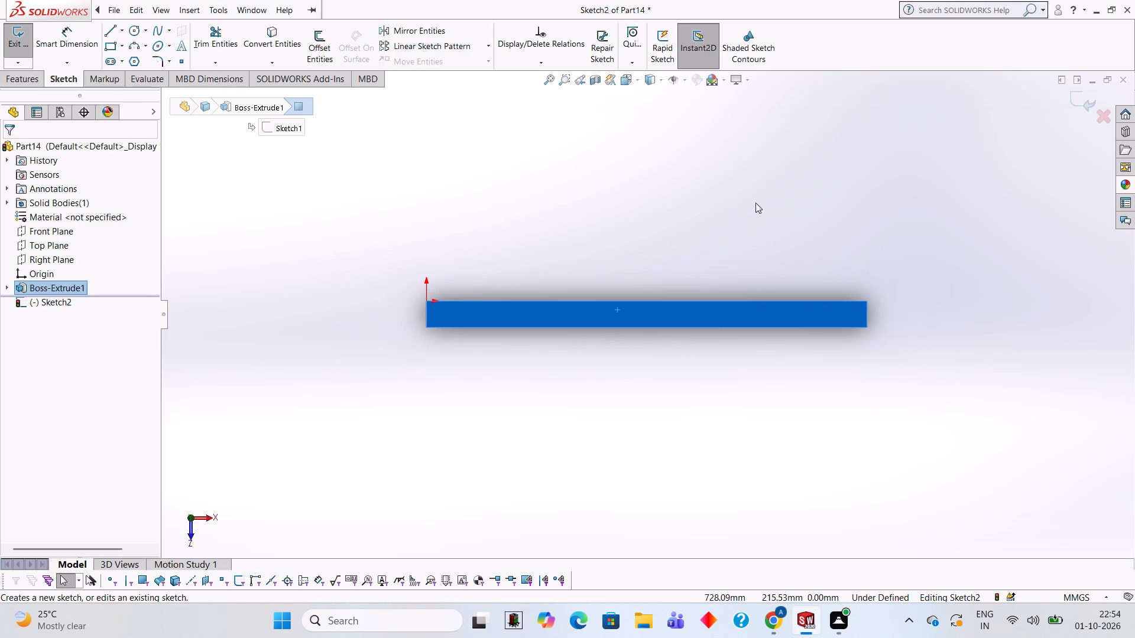
{"action": "scroll", "coordinate": [727, 183], "scroll_direction": "down", "scroll_amount": 2}
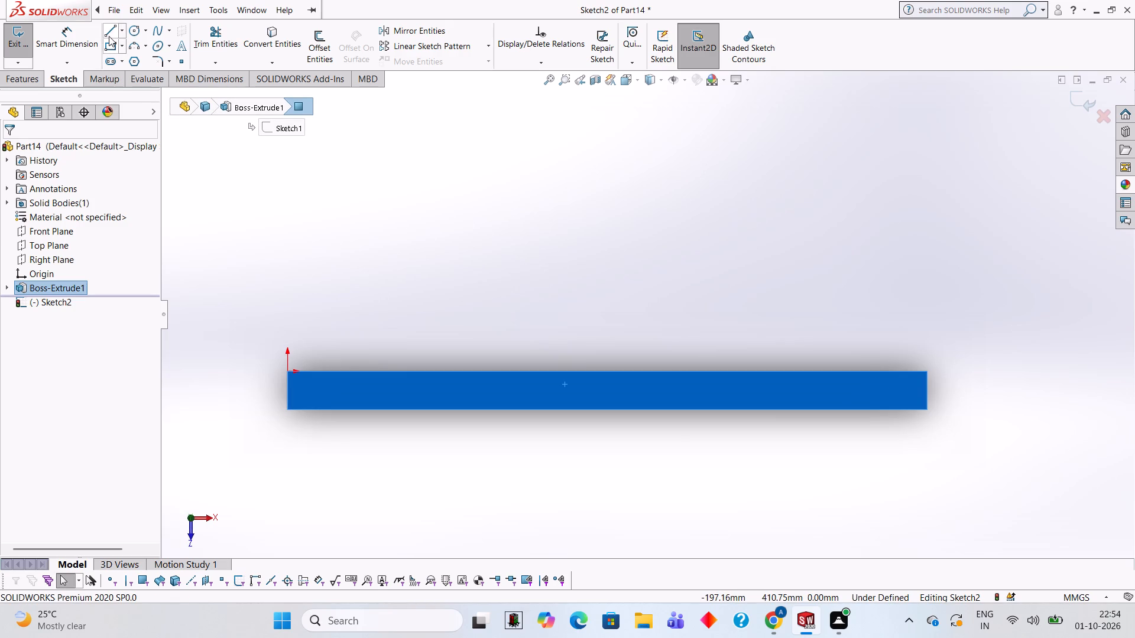
{"action": "left_click", "coordinate": [109, 36]}
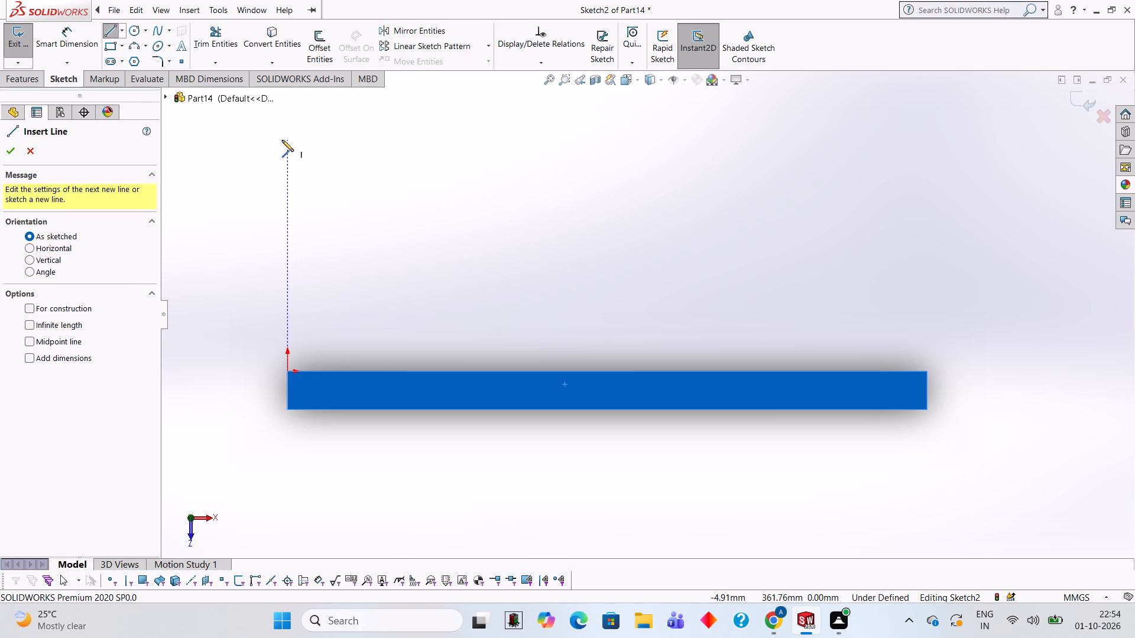
{"action": "left_click", "coordinate": [287, 373]}
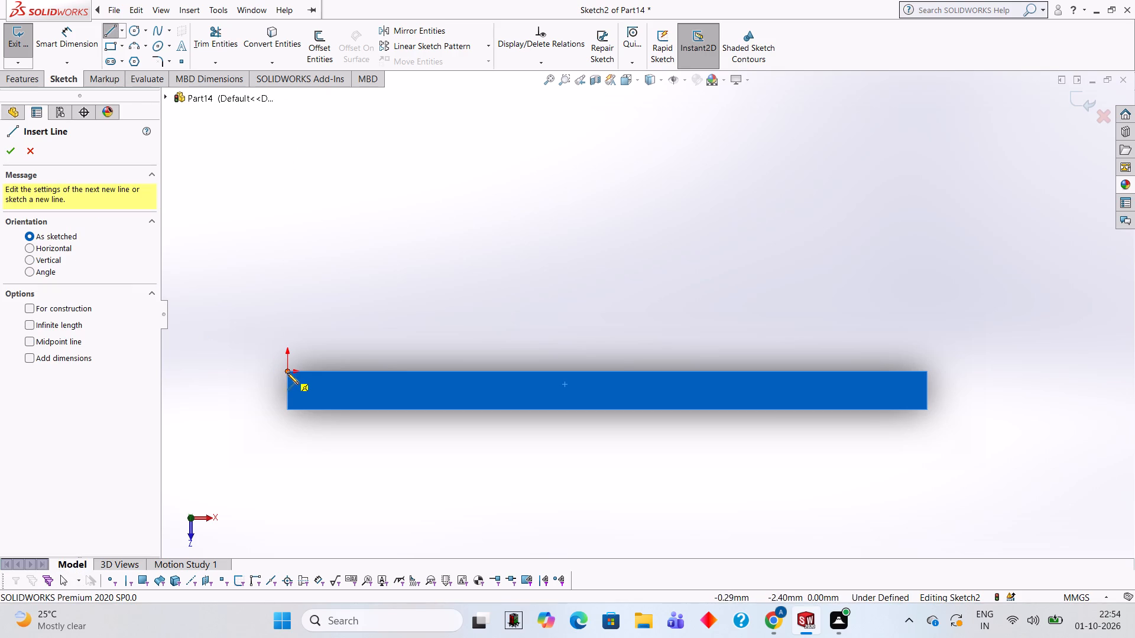
{"action": "type", "text": "500"}
{"action": "key", "text": "Return"}
{"action": "scroll", "coordinate": [290, 199], "scroll_direction": "up", "scroll_amount": 2}
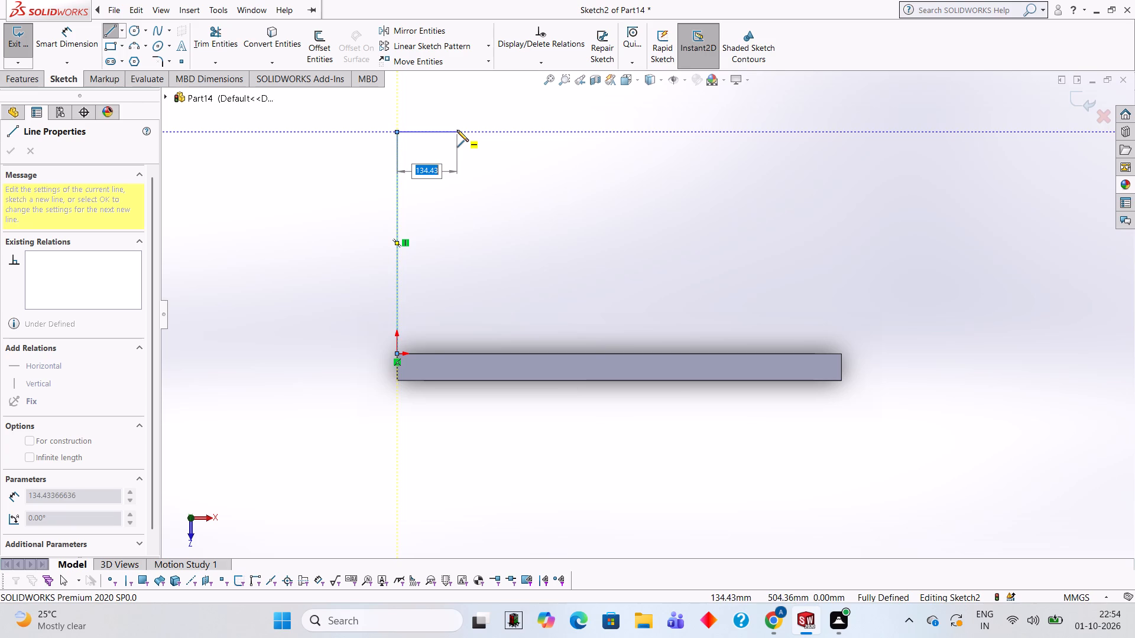
{"action": "type", "text": "60"}
{"action": "key", "text": "Return"}
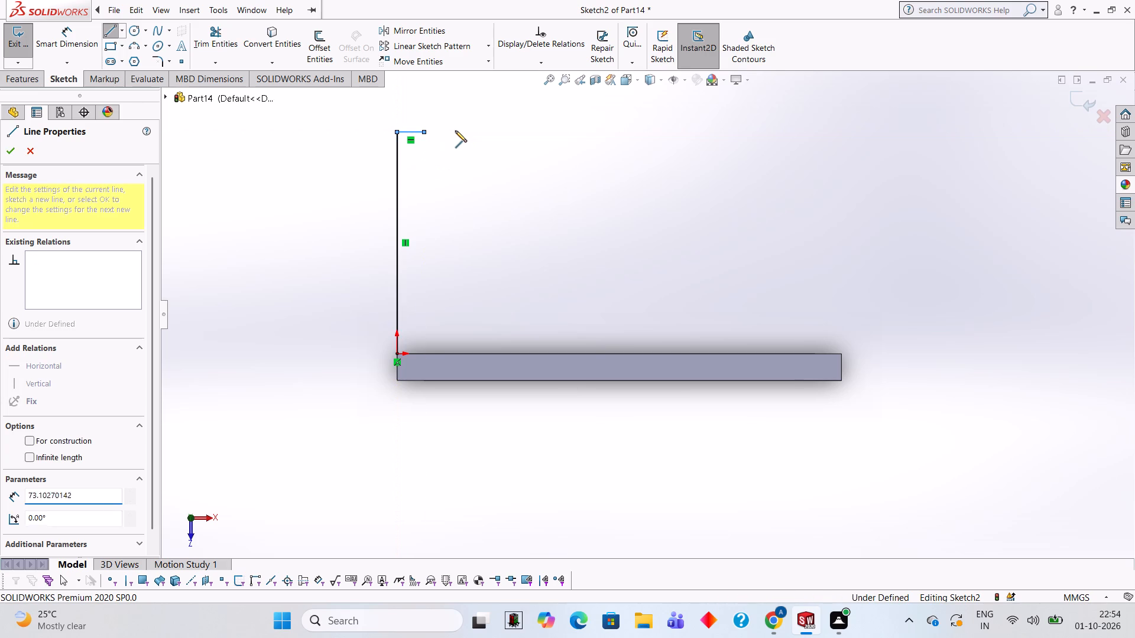
{"action": "left_click", "coordinate": [422, 352]}
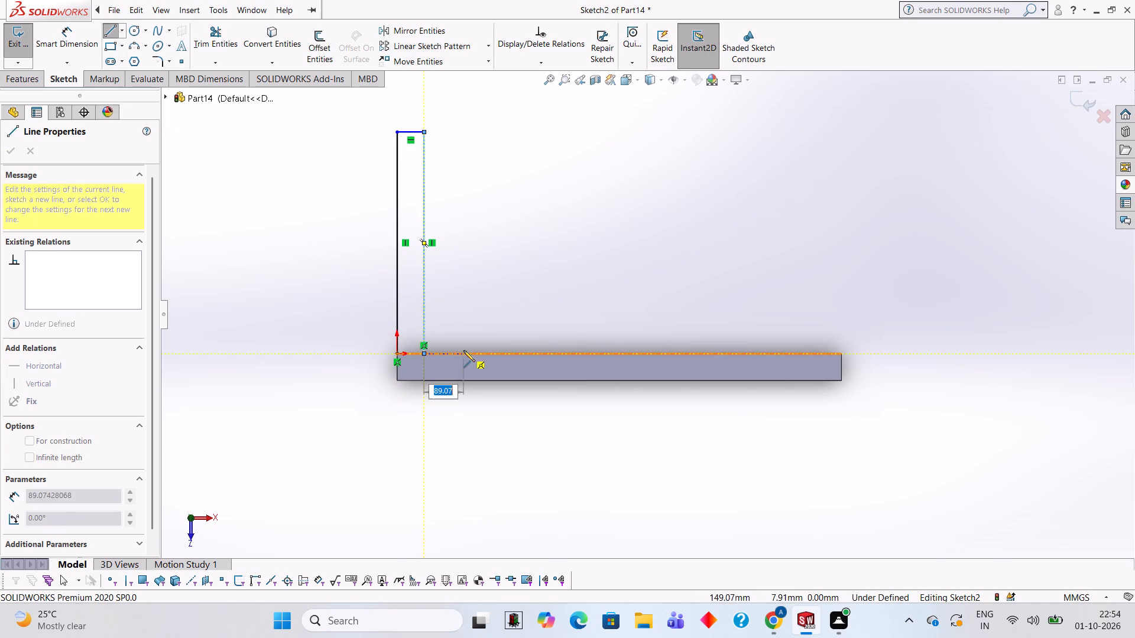
{"action": "left_click", "coordinate": [395, 352]}
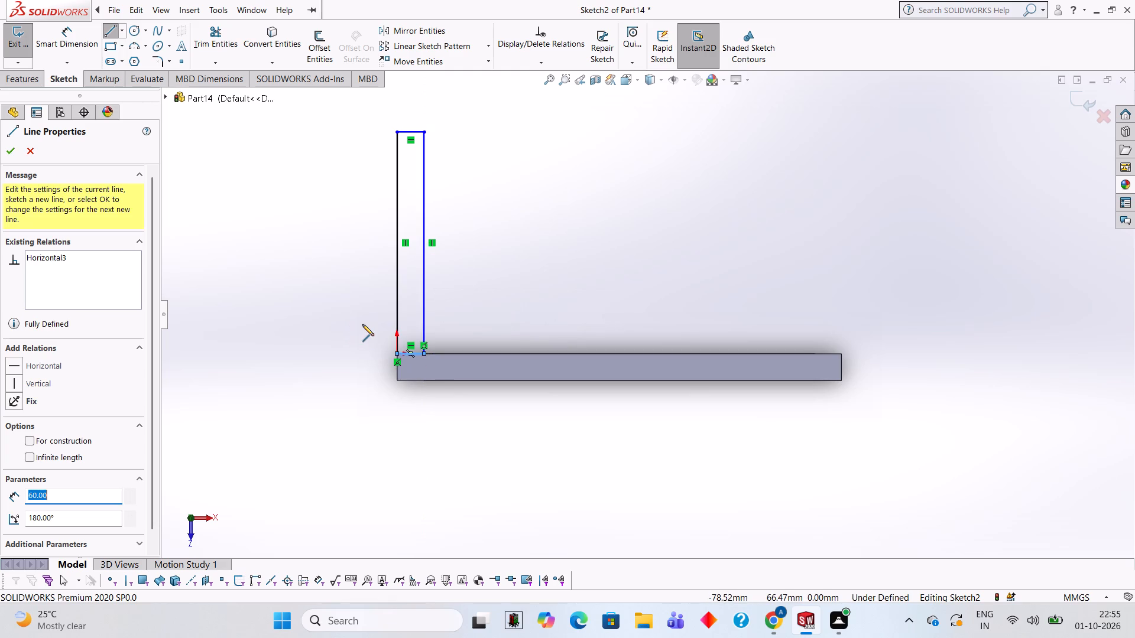
Sketch a matching closed 60 by 500 mm line rectangle at the other end of the crossbar's back edge.
{"action": "left_click", "coordinate": [839, 353]}
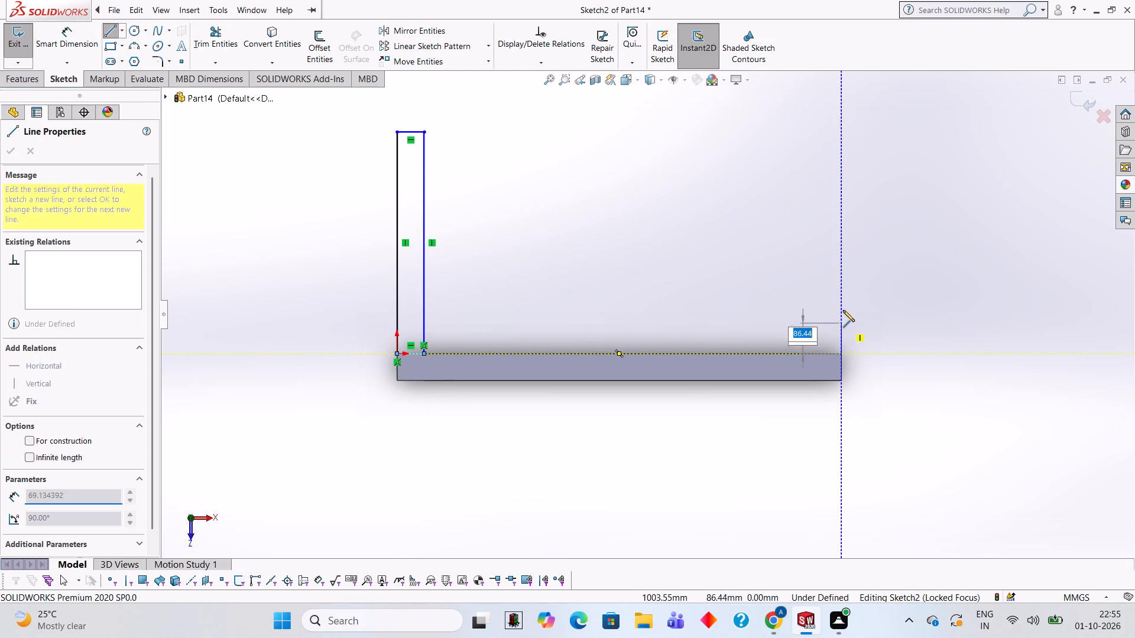
{"action": "type", "text": "500"}
{"action": "key", "text": "Return"}
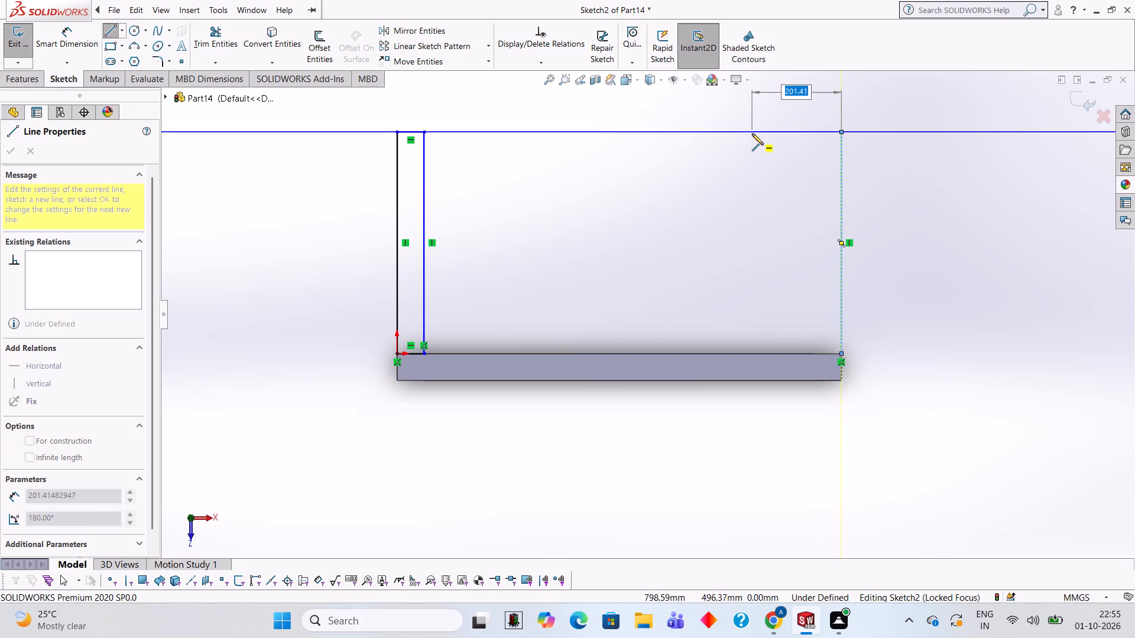
{"action": "type", "text": "60"}
{"action": "key", "text": "Return"}
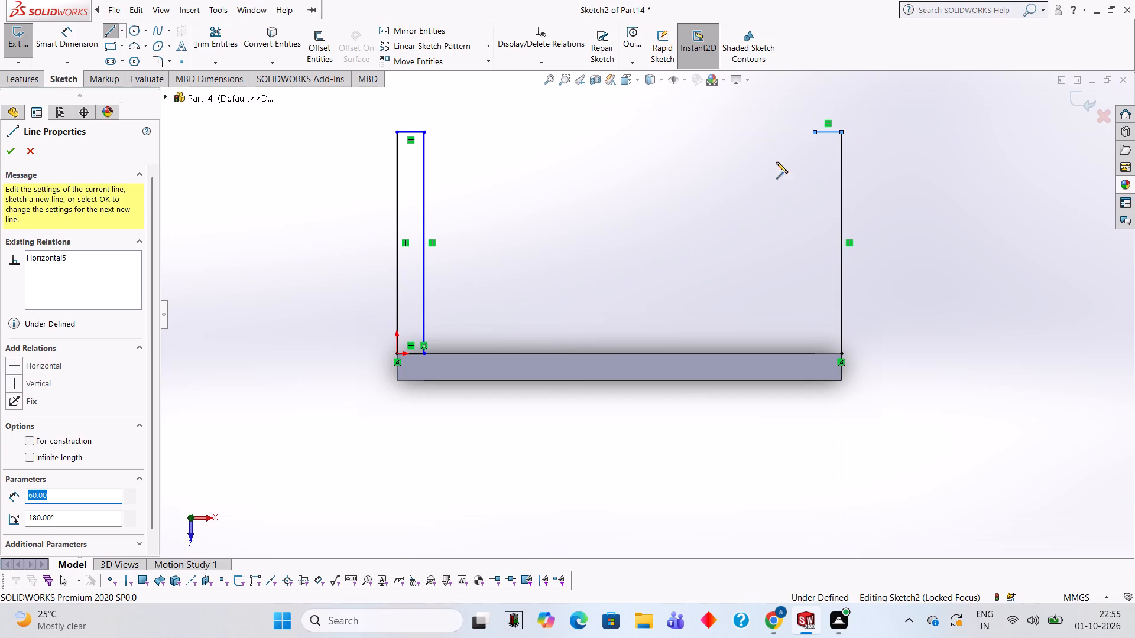
{"action": "left_click", "coordinate": [815, 351]}
{"action": "left_click", "coordinate": [840, 354]}
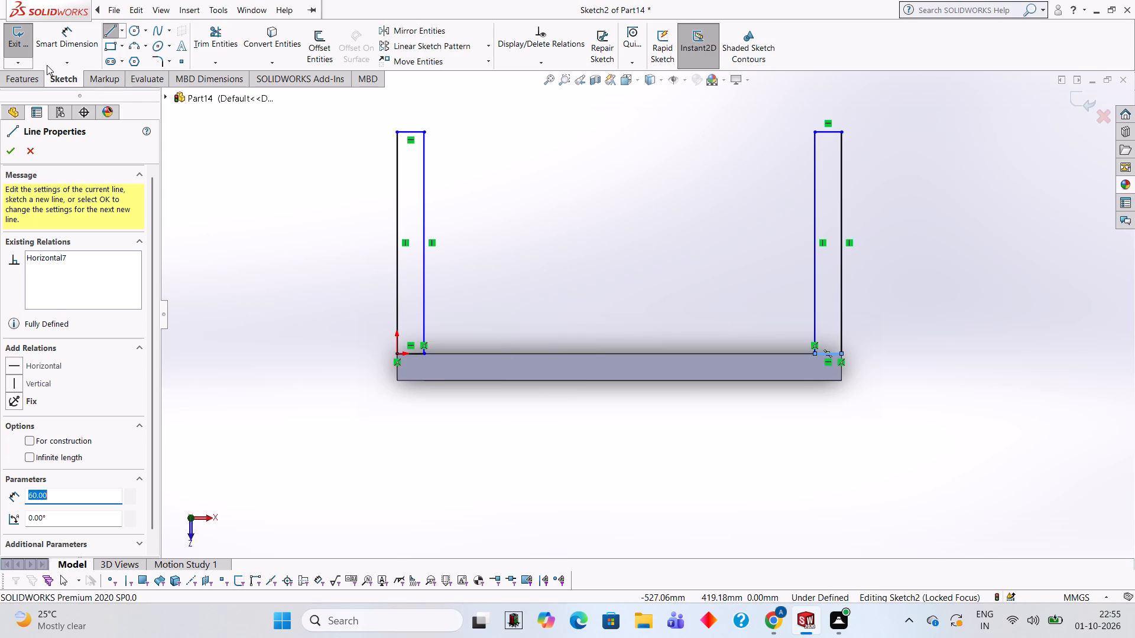
Extrude the two arm rectangles 60 mm downward, reversing the direction and merging them with the frame.
{"action": "left_click", "coordinate": [13, 79]}
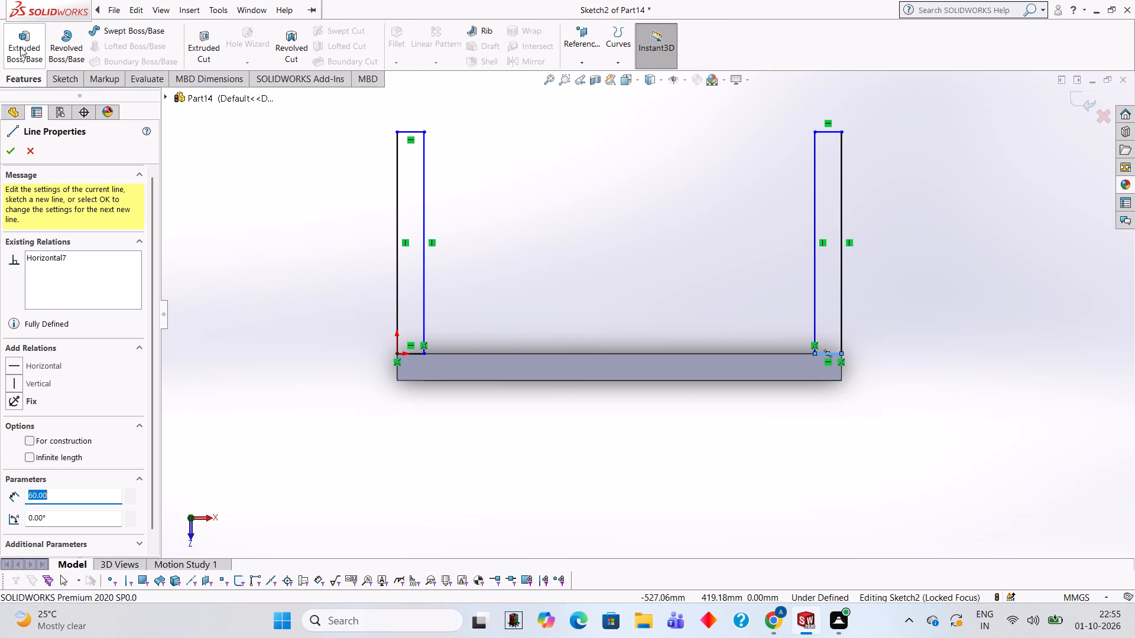
{"action": "left_click", "coordinate": [20, 47]}
{"action": "middle_click_drag", "start_coordinate": [260, 214], "coordinate": [329, 179]}
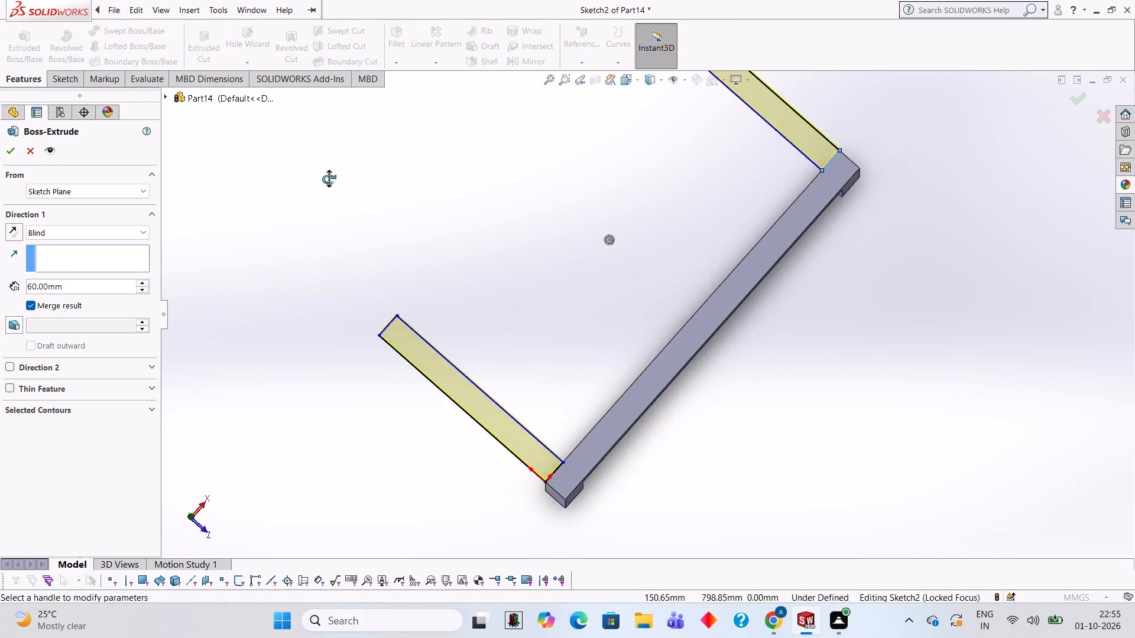
{"action": "middle_click_drag", "start_coordinate": [329, 179], "coordinate": [328, 176]}
{"action": "middle_click_drag", "start_coordinate": [387, 481], "coordinate": [410, 258]}
{"action": "scroll", "coordinate": [410, 258], "scroll_direction": "up", "scroll_amount": 1}
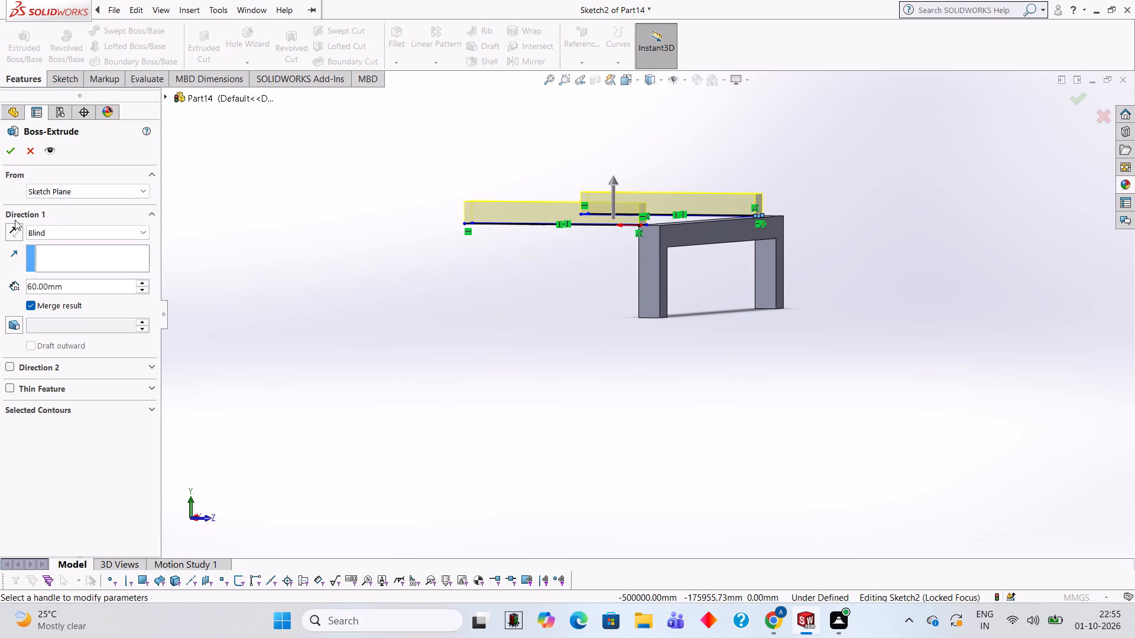
{"action": "left_click", "coordinate": [12, 235]}
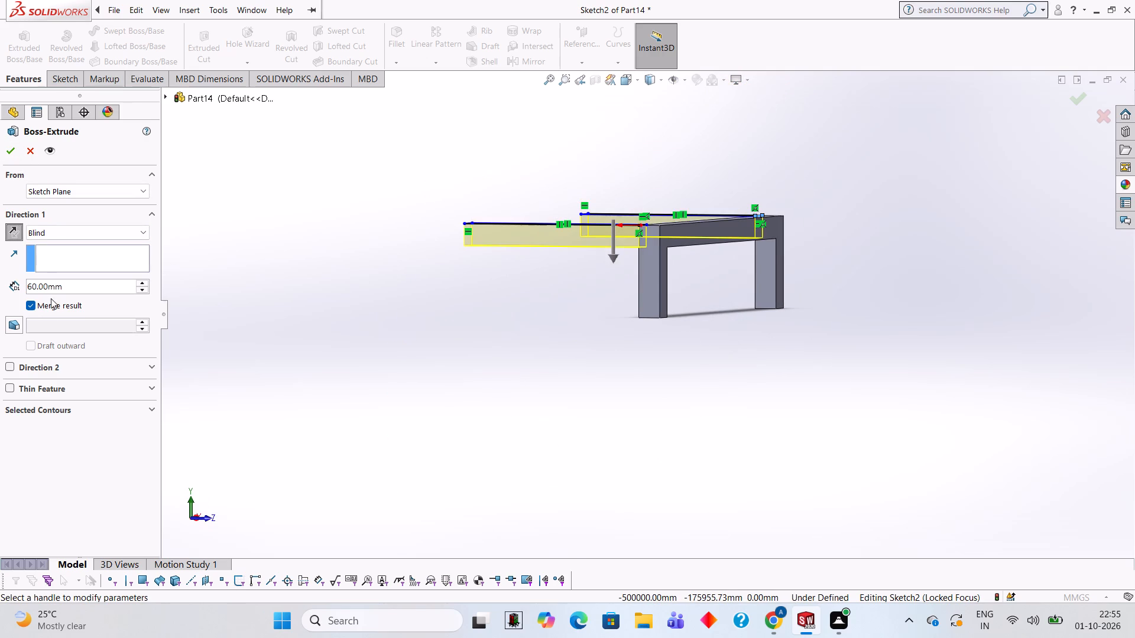
{"action": "left_click", "coordinate": [9, 146]}
{"action": "left_click", "coordinate": [330, 304]}
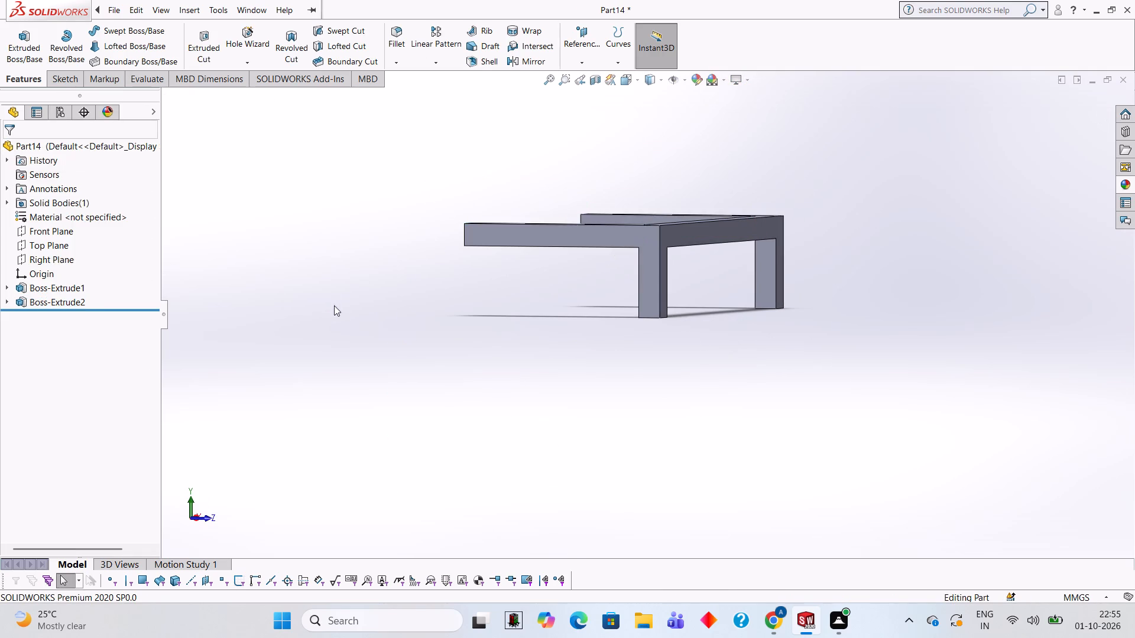
Start a new sketch on the free end face of one side arm and view it face-on.
{"action": "middle_click_drag", "start_coordinate": [386, 320], "coordinate": [635, 364]}
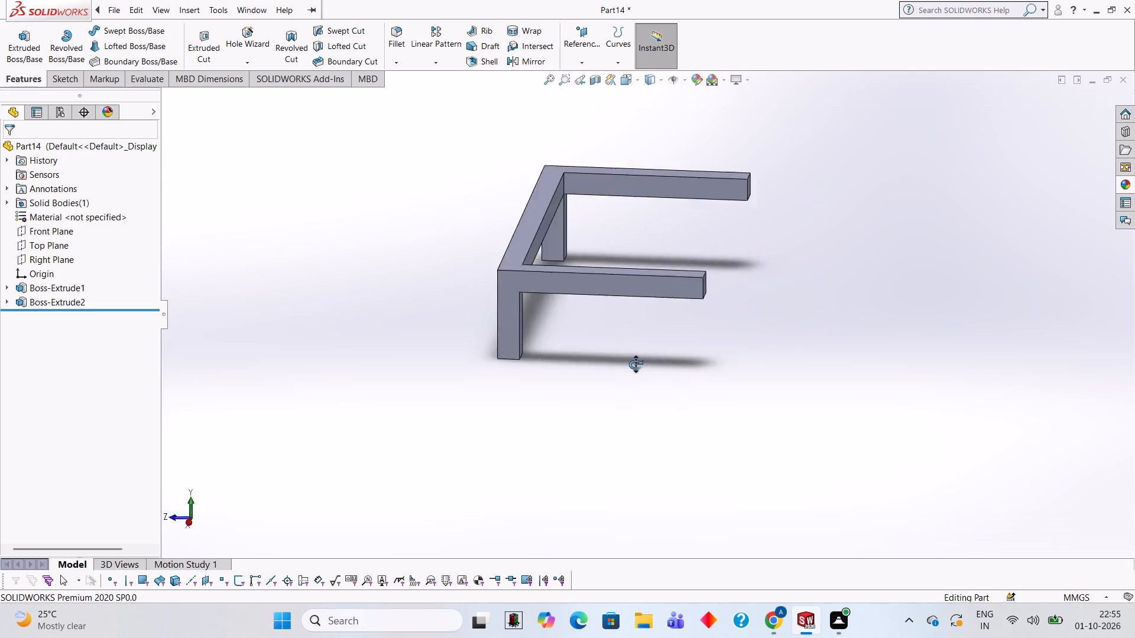
{"action": "middle_click_drag", "start_coordinate": [635, 364], "coordinate": [644, 434]}
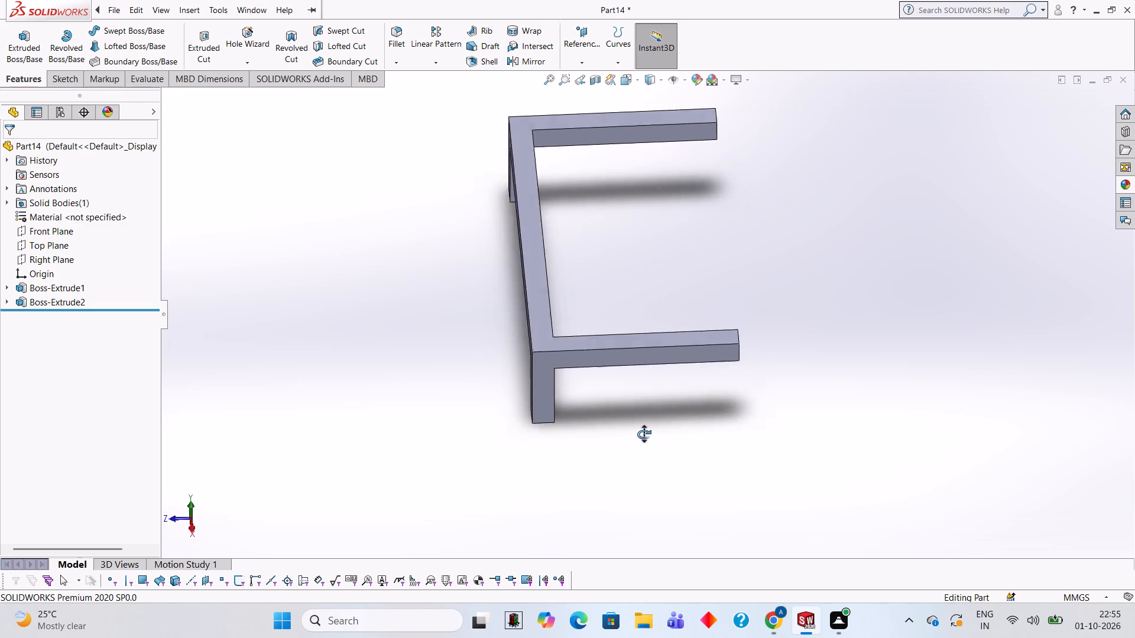
{"action": "middle_click_drag", "start_coordinate": [644, 434], "coordinate": [639, 437]}
{"action": "middle_click_drag", "start_coordinate": [878, 281], "coordinate": [778, 258]}
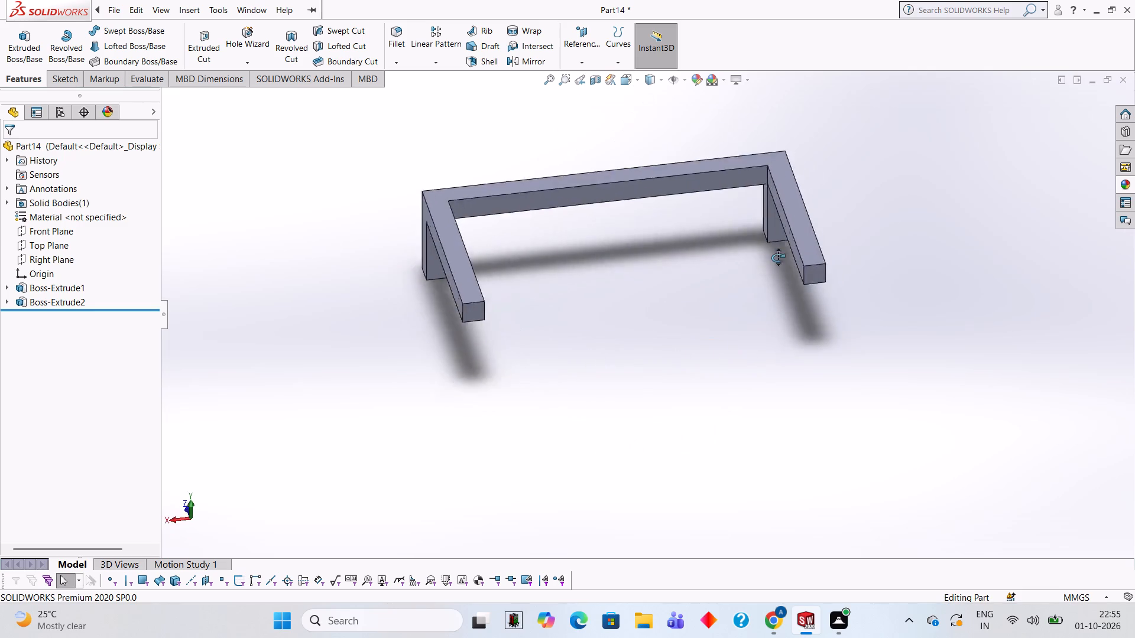
{"action": "middle_click_drag", "start_coordinate": [778, 258], "coordinate": [761, 170]}
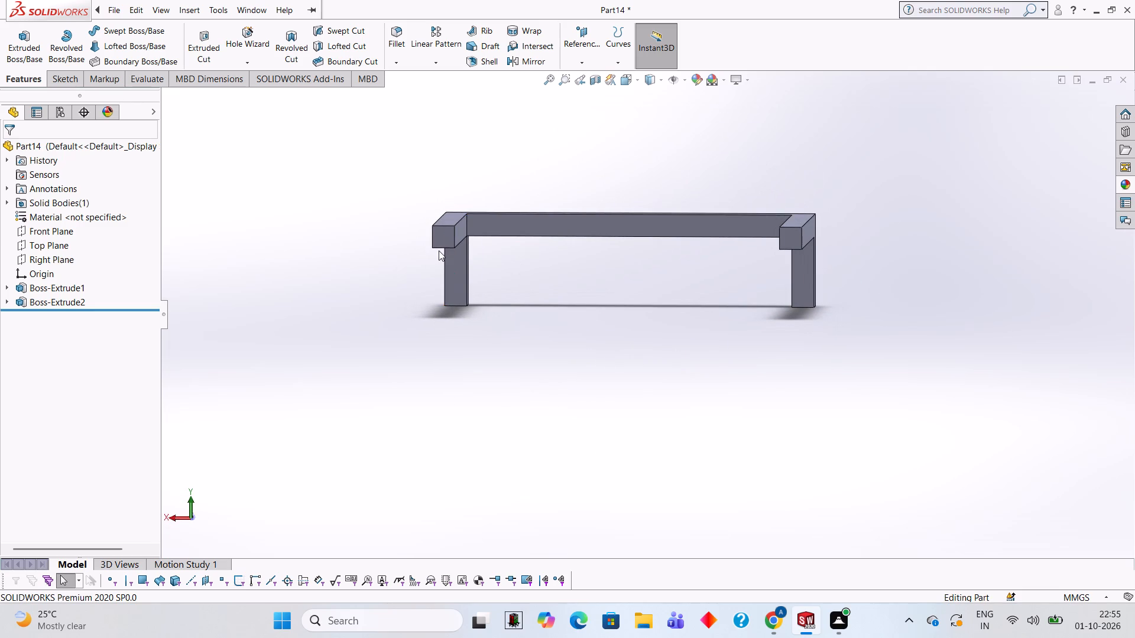
{"action": "left_click", "coordinate": [442, 235]}
{"action": "left_click", "coordinate": [498, 203]}
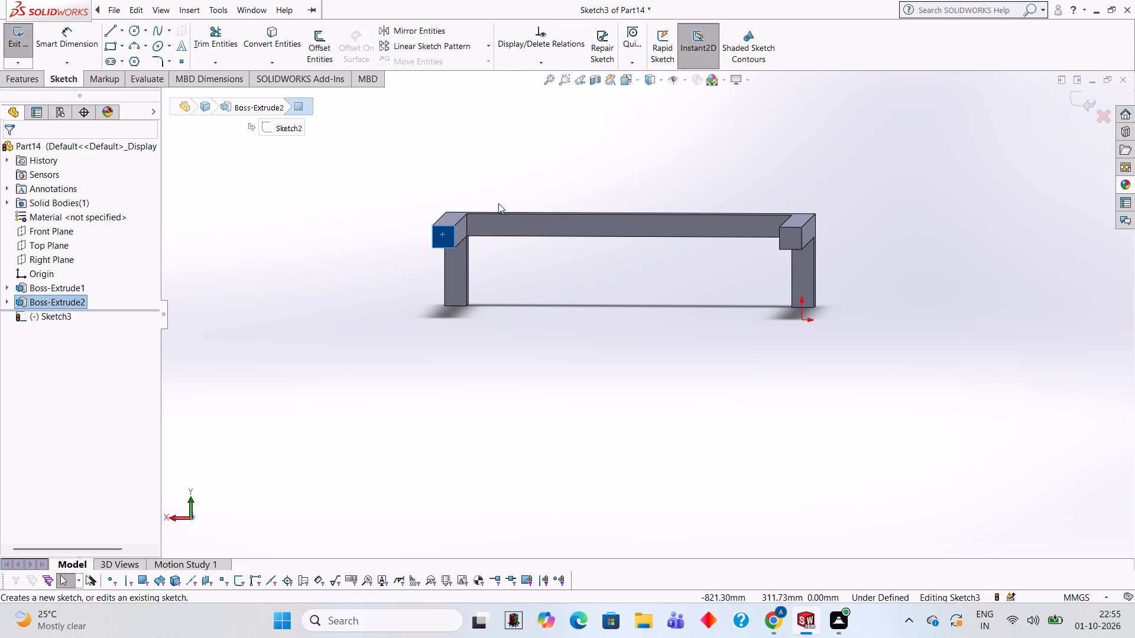
{"action": "key", "text": "ctrl+8"}
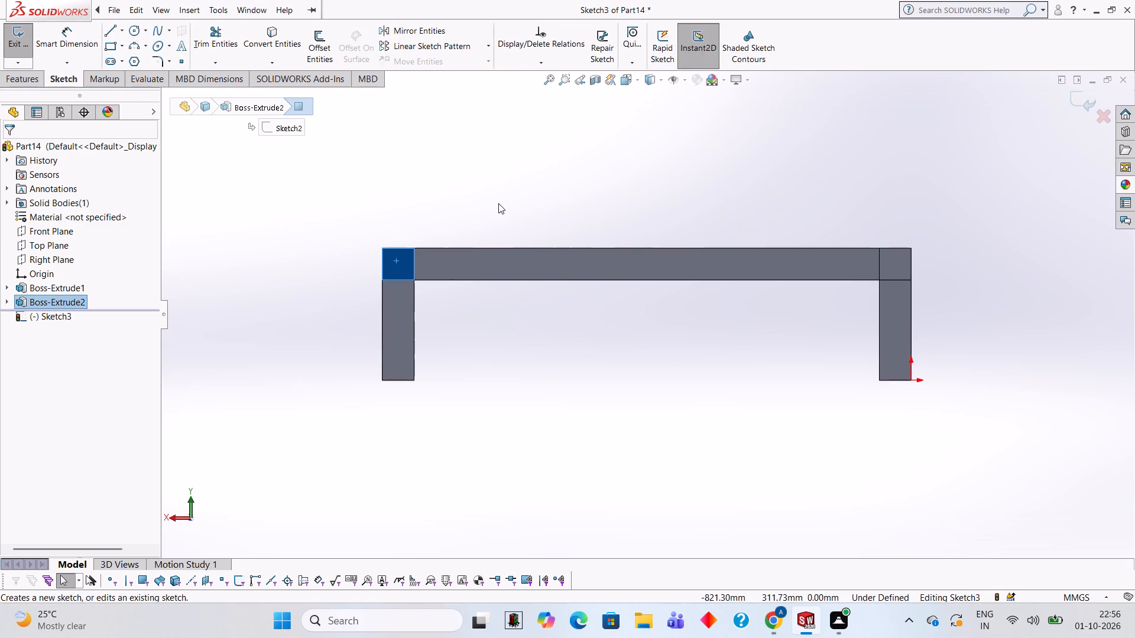
Sketch a closed U-shaped line profile, 1000 by 250 mm with 60 mm wide legs, tracing the frame's outline.
{"action": "left_click", "coordinate": [111, 27]}
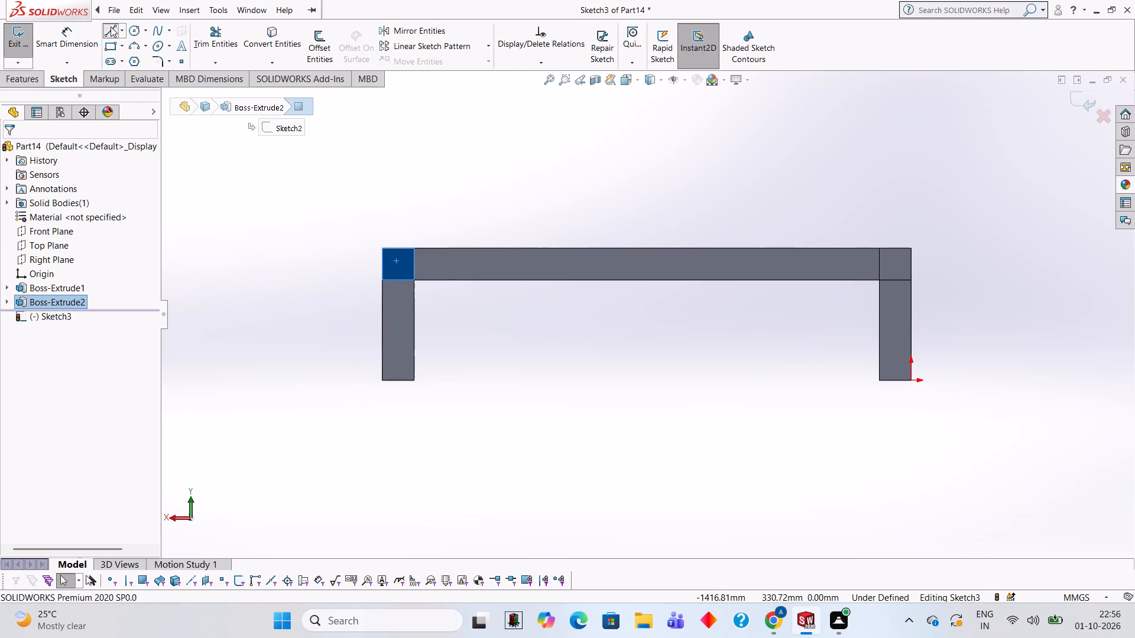
{"action": "left_click", "coordinate": [382, 249]}
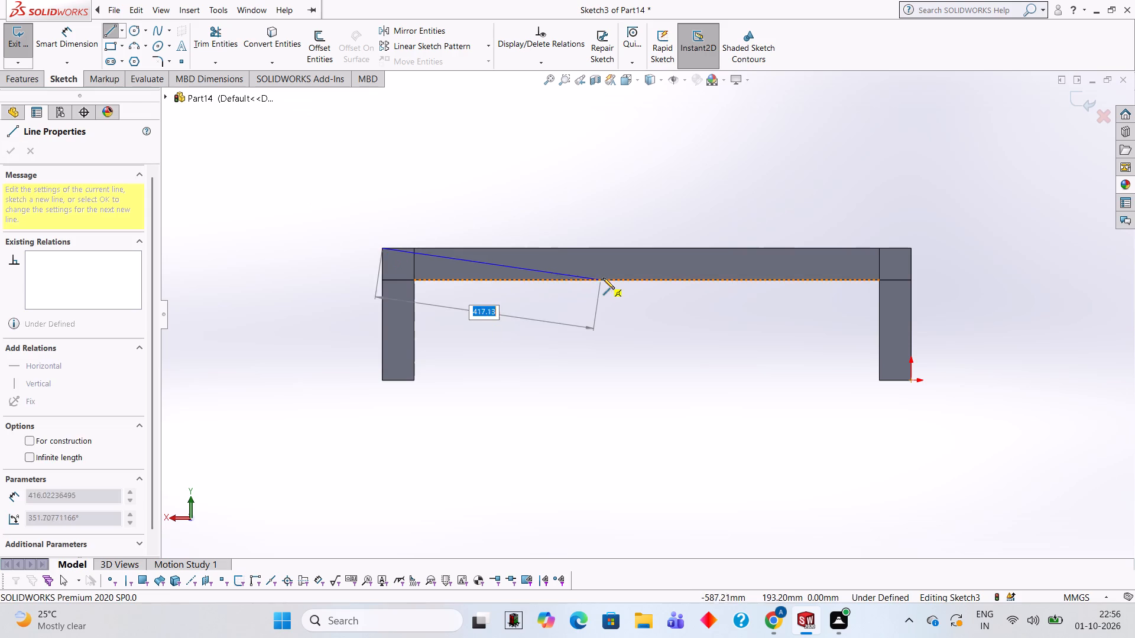
{"action": "left_click", "coordinate": [911, 248]}
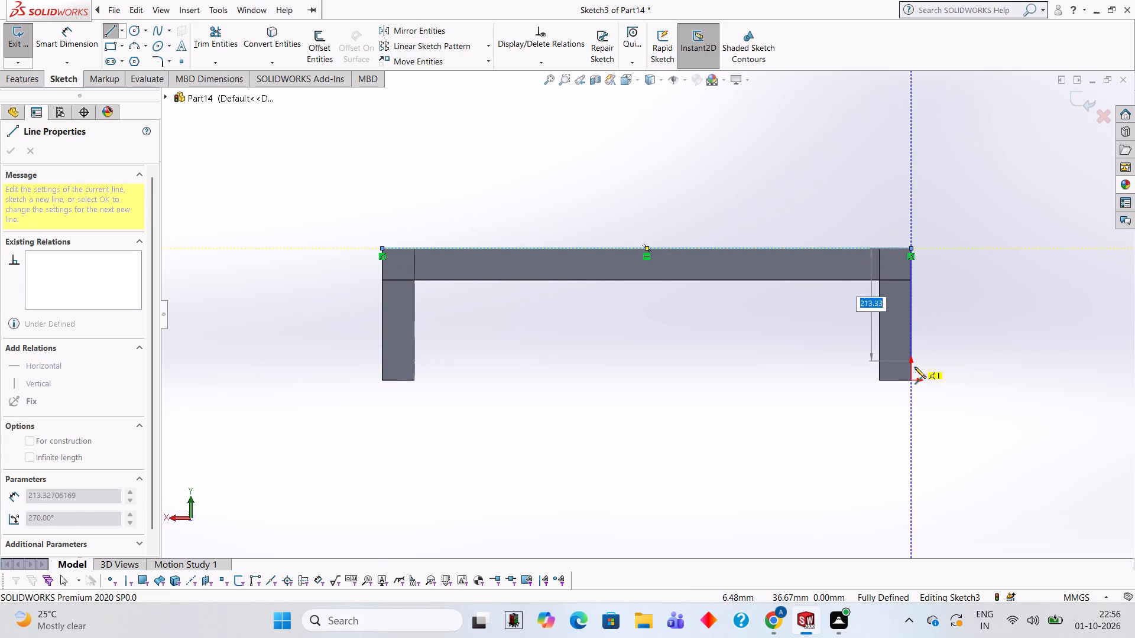
{"action": "left_click", "coordinate": [909, 380]}
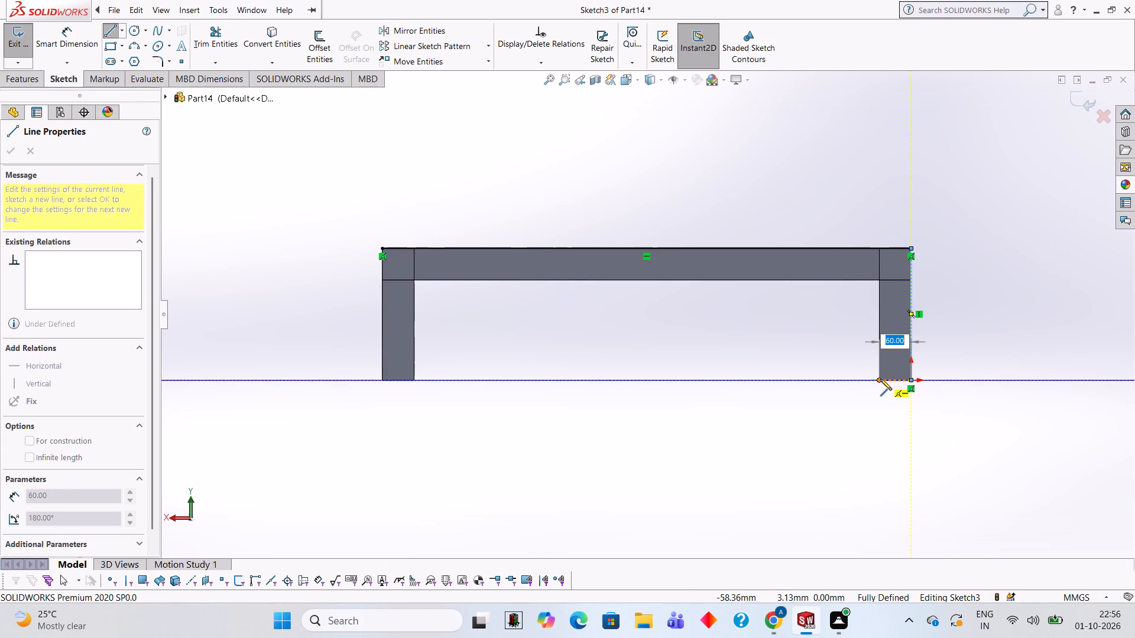
{"action": "left_click", "coordinate": [879, 379]}
{"action": "left_click", "coordinate": [878, 281]}
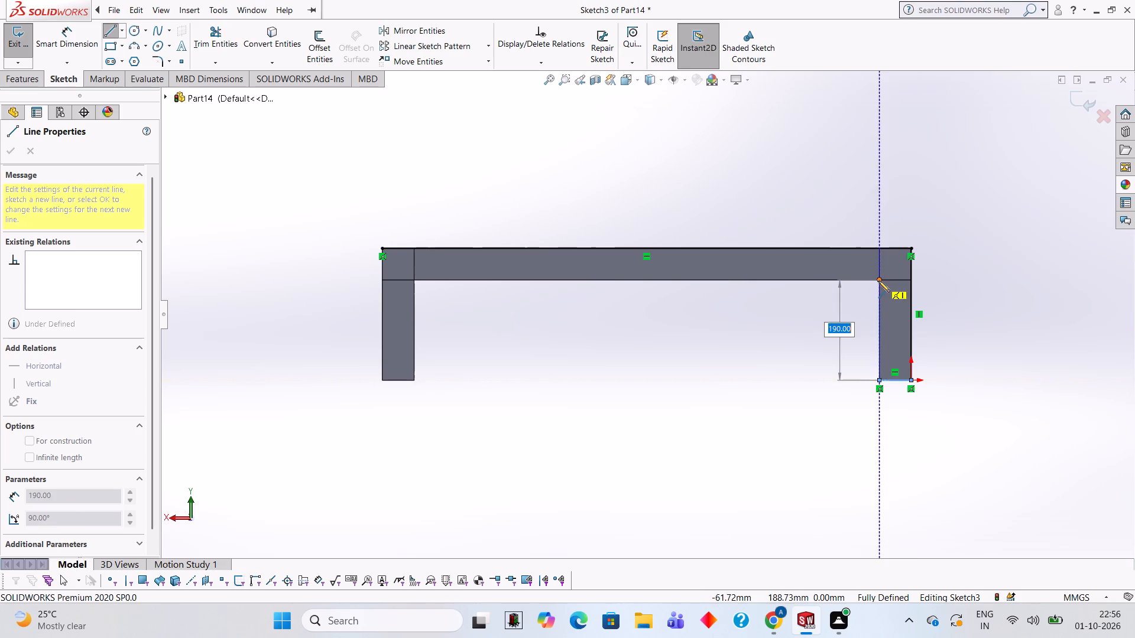
{"action": "left_click", "coordinate": [414, 281]}
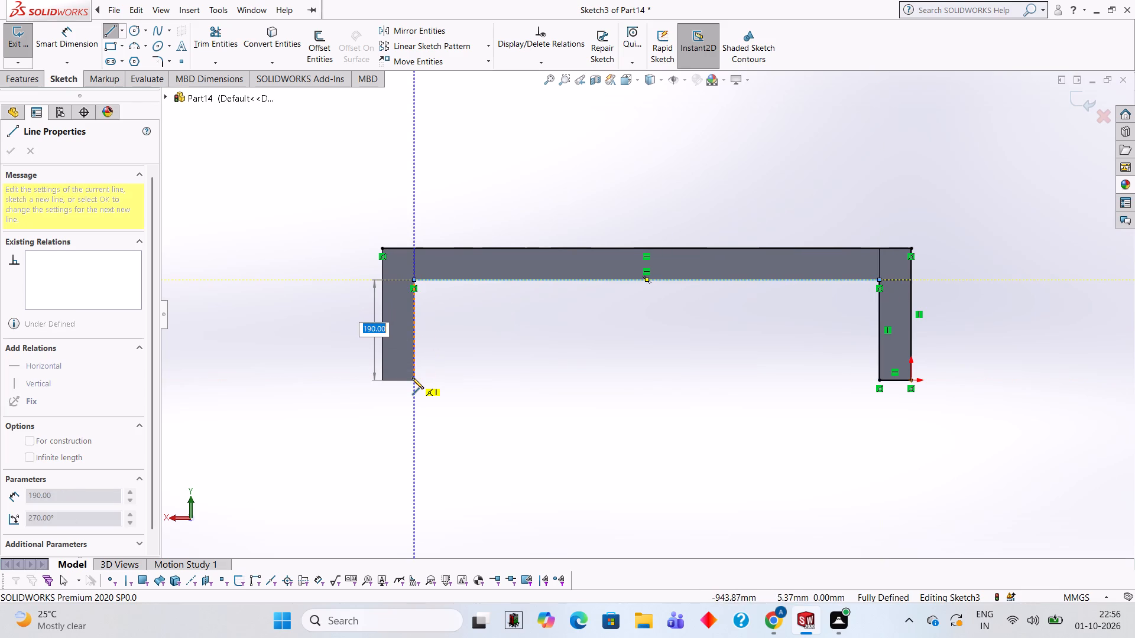
{"action": "left_click", "coordinate": [414, 379]}
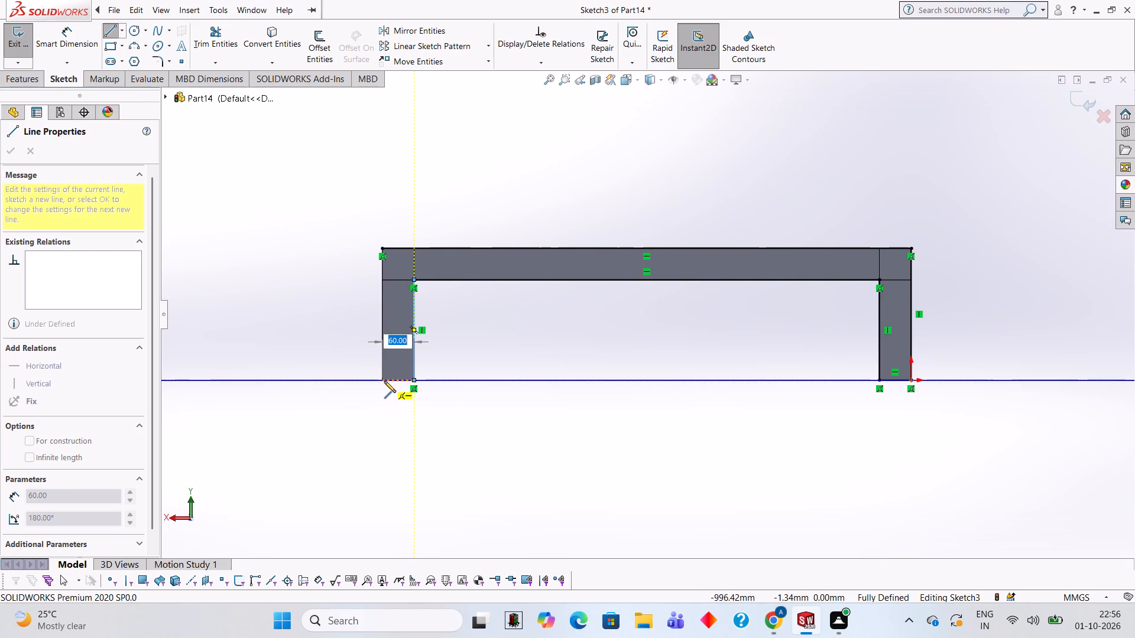
{"action": "left_click", "coordinate": [382, 381]}
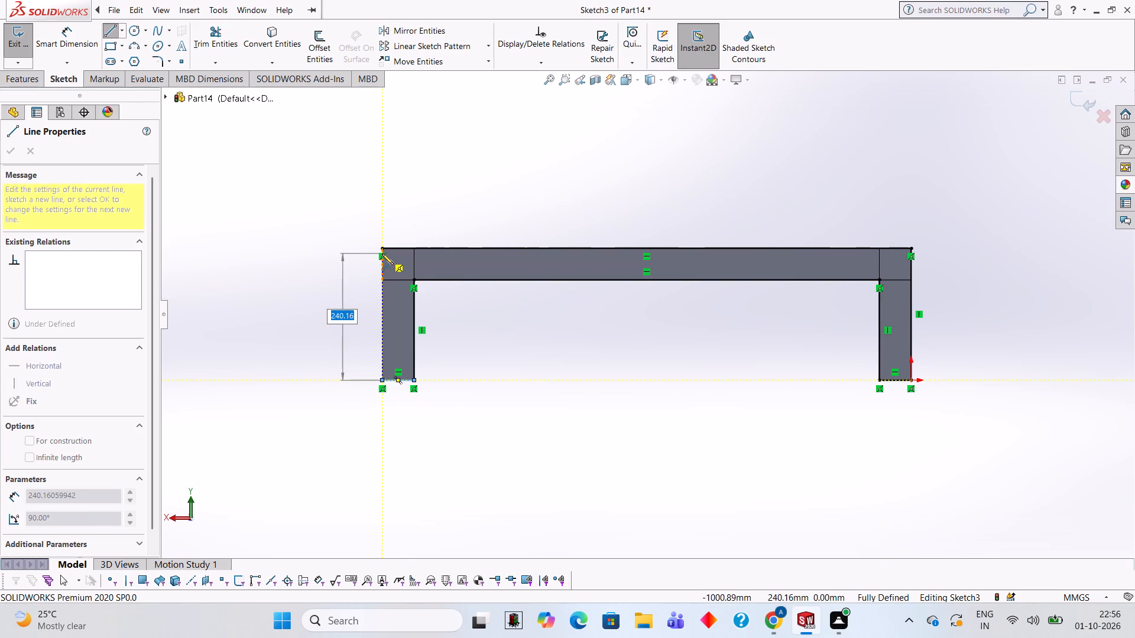
{"action": "left_click", "coordinate": [380, 249]}
Examine the U-shaped profile at the arm ends against the frame from several angles and distances.
{"action": "middle_click_drag", "start_coordinate": [549, 376], "coordinate": [582, 393]}
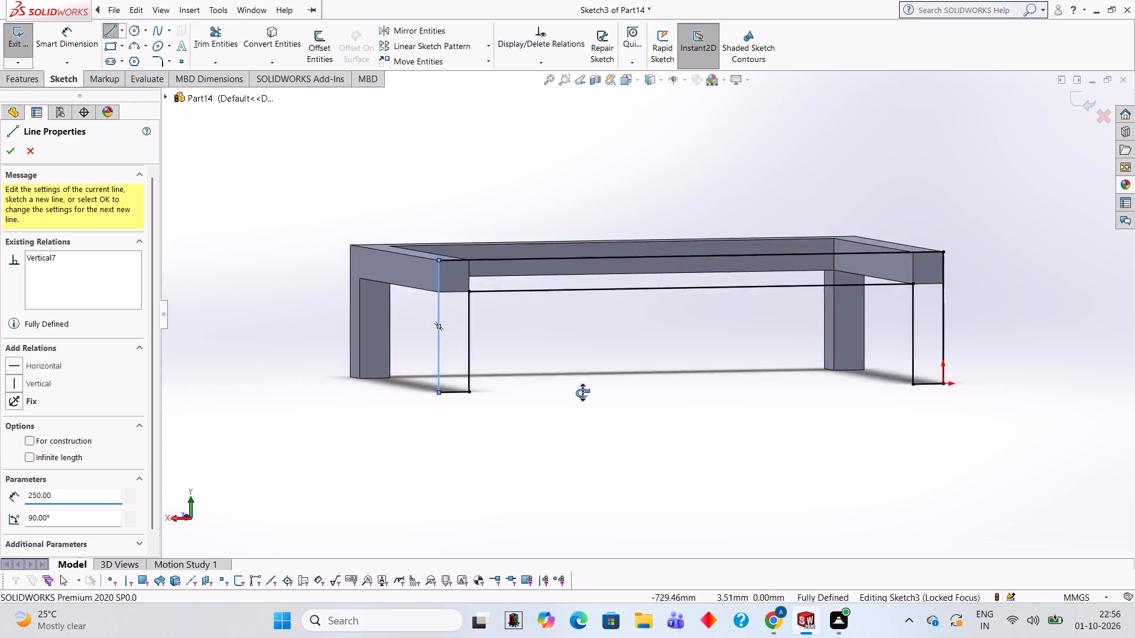
{"action": "middle_click_drag", "start_coordinate": [582, 393], "coordinate": [663, 444]}
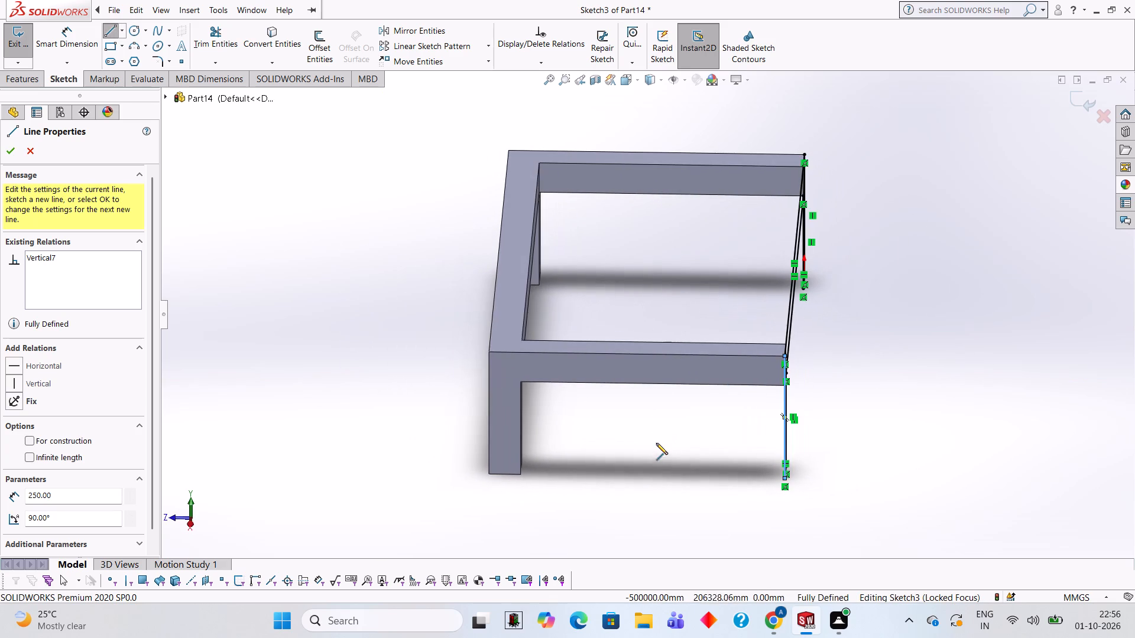
{"action": "middle_click", "coordinate": [638, 434]}
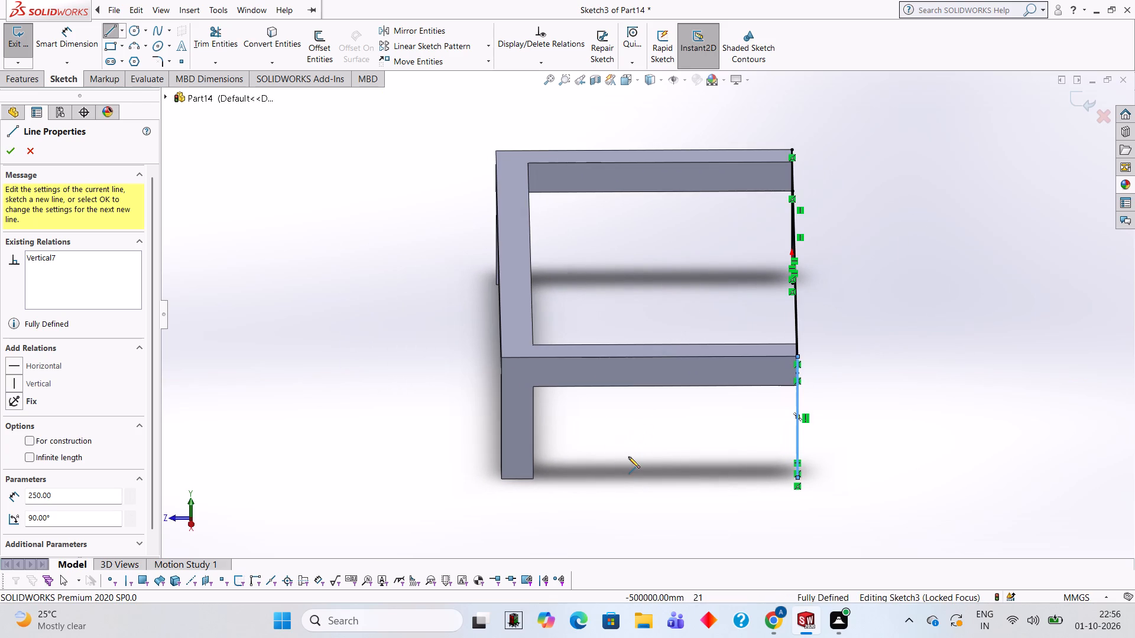
{"action": "middle_click_drag", "start_coordinate": [714, 348], "coordinate": [711, 421]}
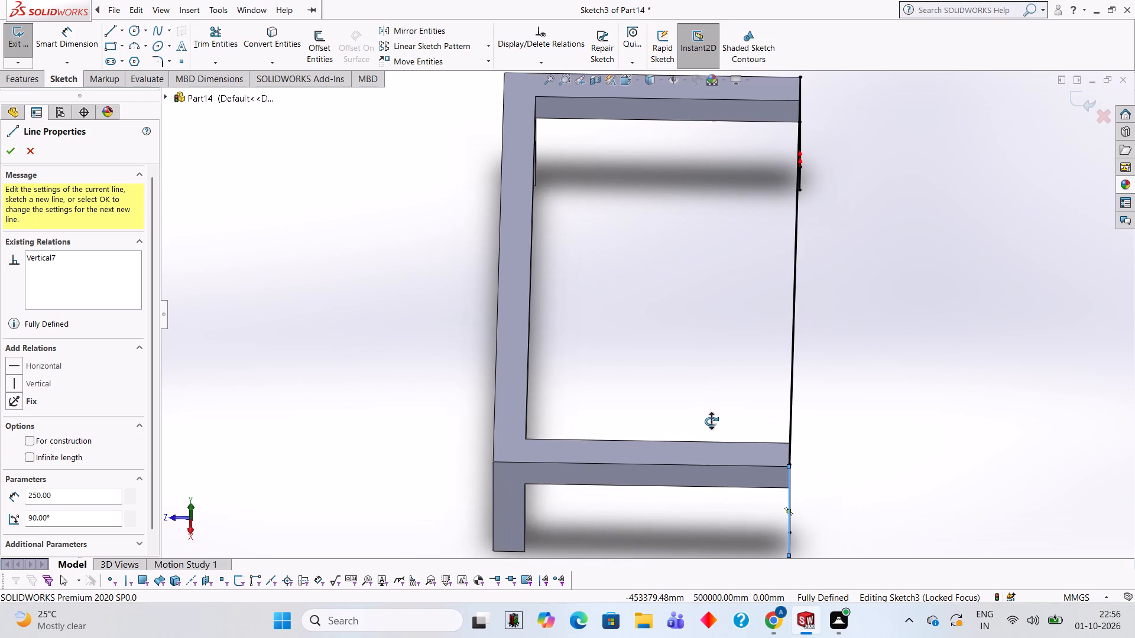
{"action": "middle_click_drag", "start_coordinate": [711, 421], "coordinate": [740, 336]}
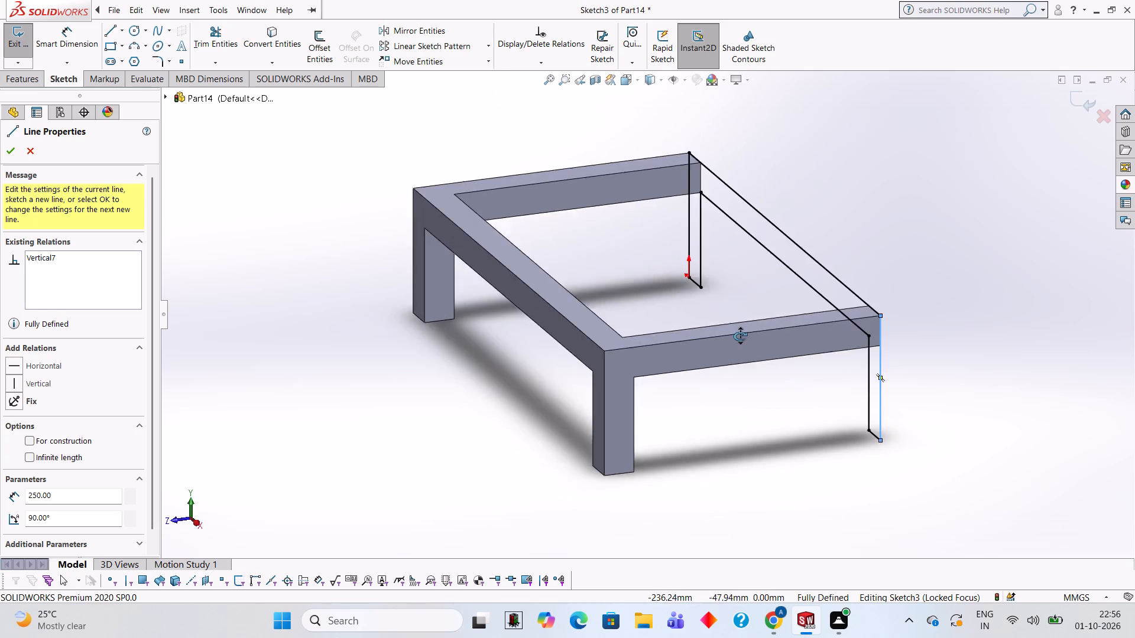
{"action": "middle_click_drag", "start_coordinate": [740, 336], "coordinate": [715, 321]}
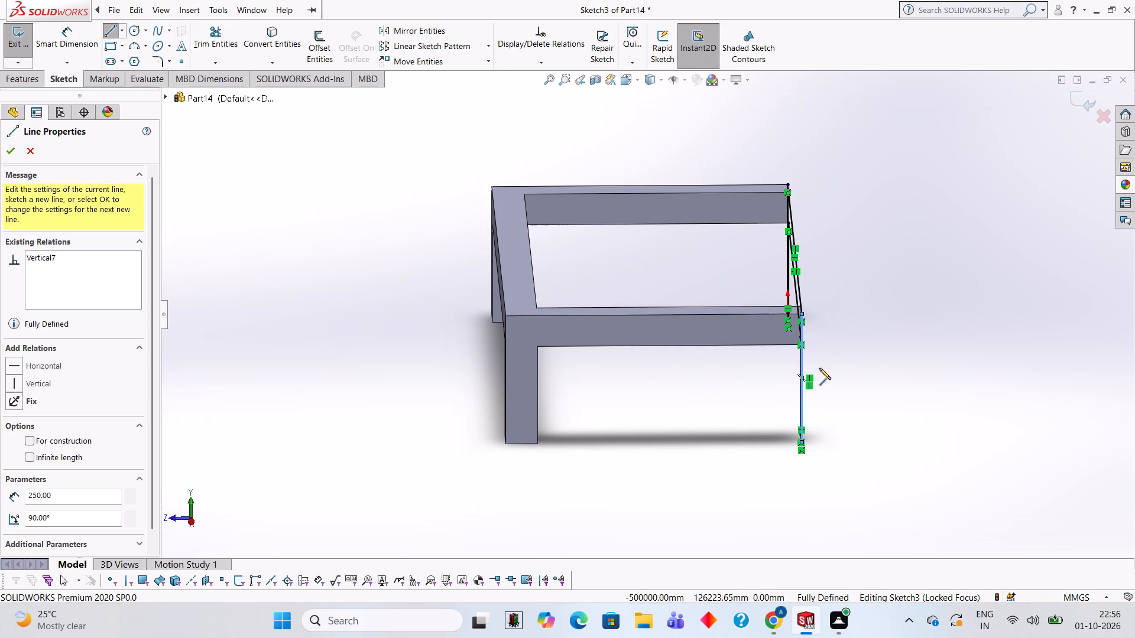
{"action": "middle_click_drag", "start_coordinate": [822, 362], "coordinate": [806, 353]}
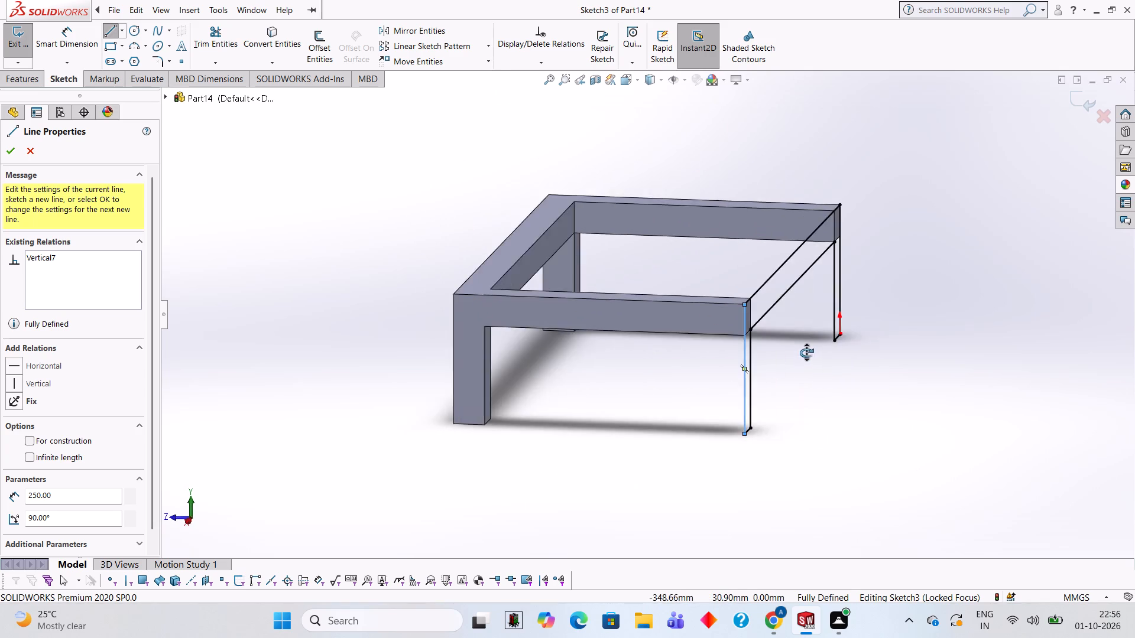
{"action": "middle_click_drag", "start_coordinate": [806, 353], "coordinate": [823, 328]}
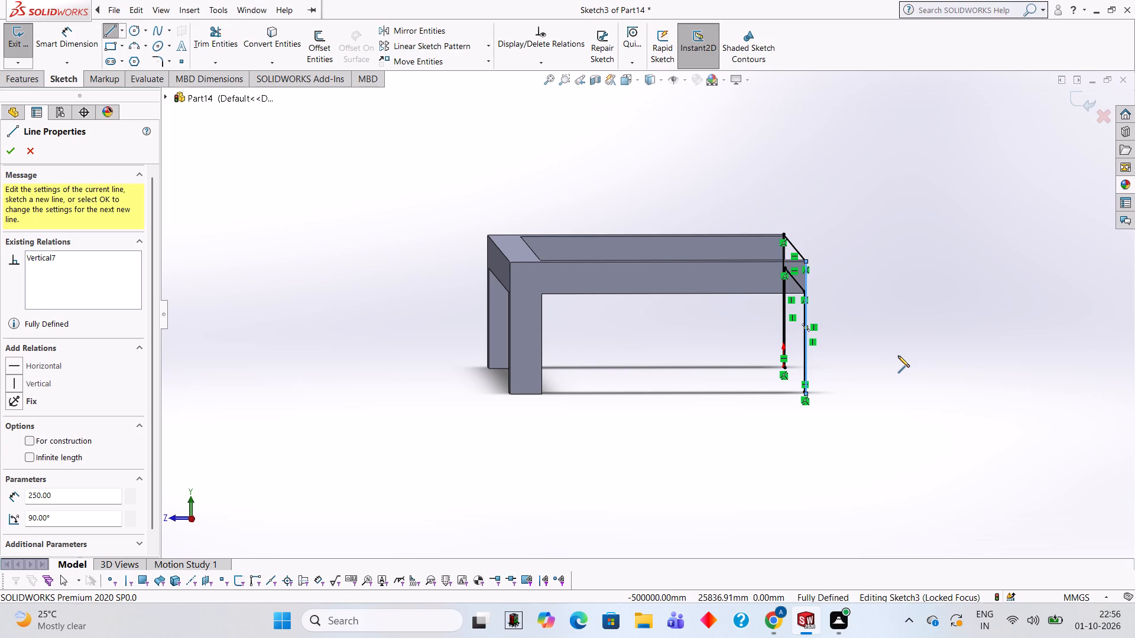
{"action": "middle_click_drag", "start_coordinate": [884, 314], "coordinate": [880, 377]}
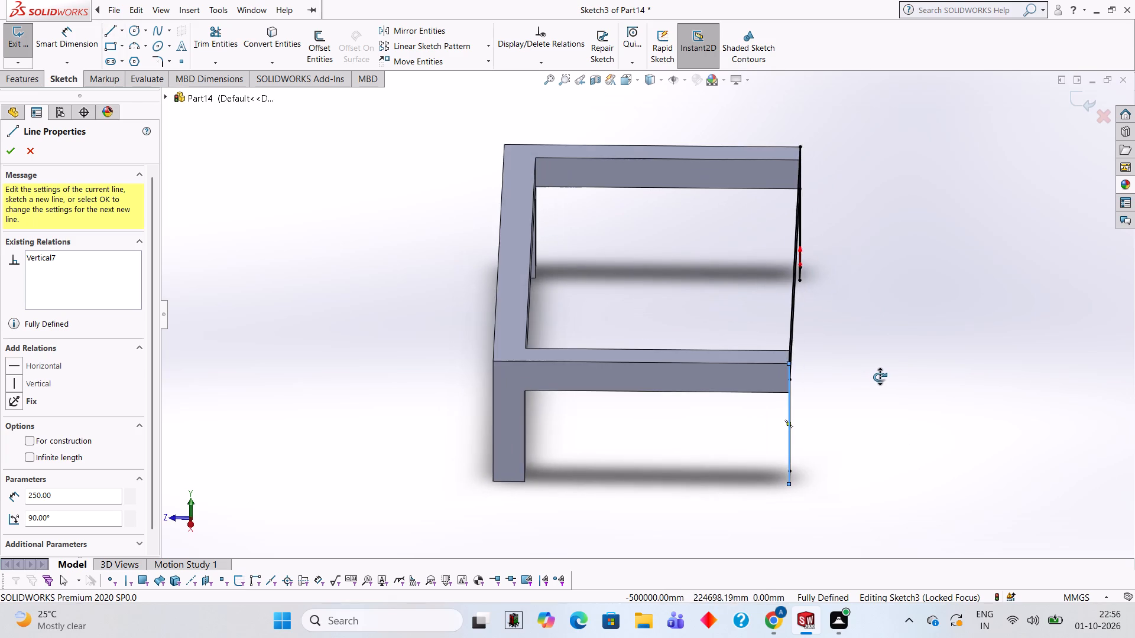
{"action": "middle_click_drag", "start_coordinate": [880, 377], "coordinate": [874, 376]}
{"action": "middle_click_drag", "start_coordinate": [871, 376], "coordinate": [881, 382]}
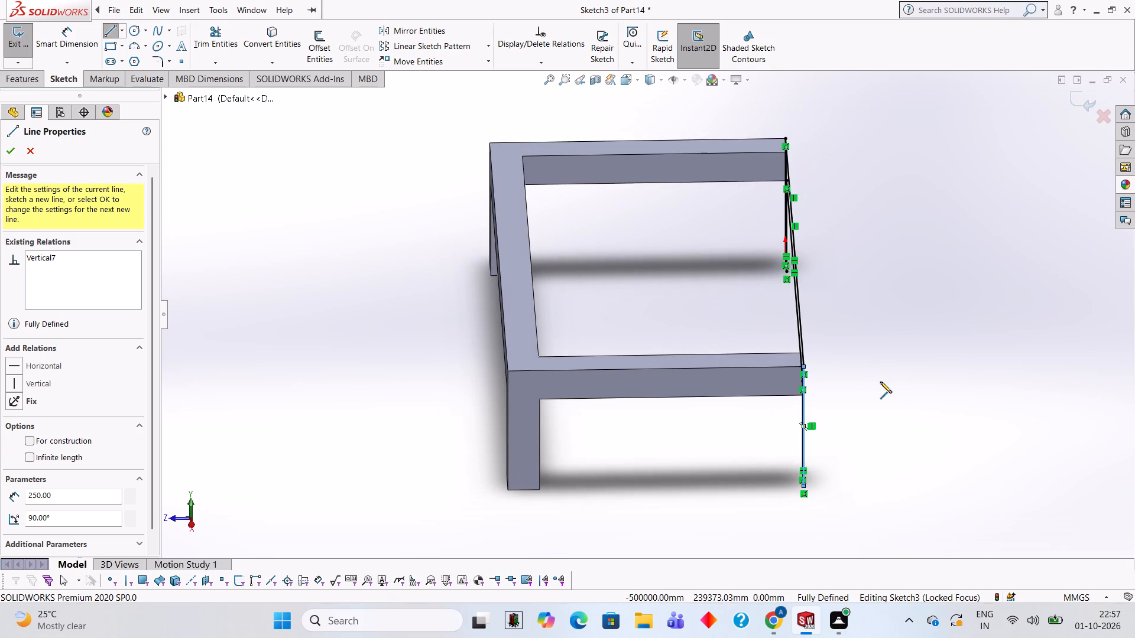
{"action": "middle_click_drag", "start_coordinate": [884, 383], "coordinate": [899, 494]}
{"action": "scroll", "coordinate": [859, 331], "scroll_direction": "up", "scroll_amount": 3}
{"action": "middle_click_drag", "start_coordinate": [867, 418], "coordinate": [859, 455]}
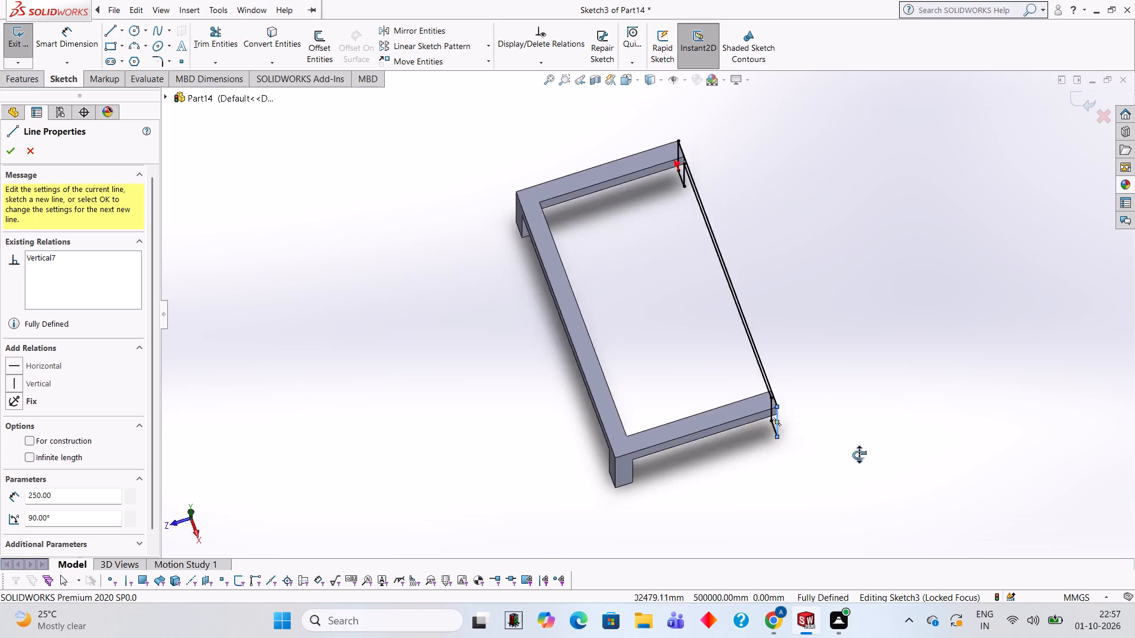
{"action": "middle_click_drag", "start_coordinate": [859, 455], "coordinate": [848, 499]}
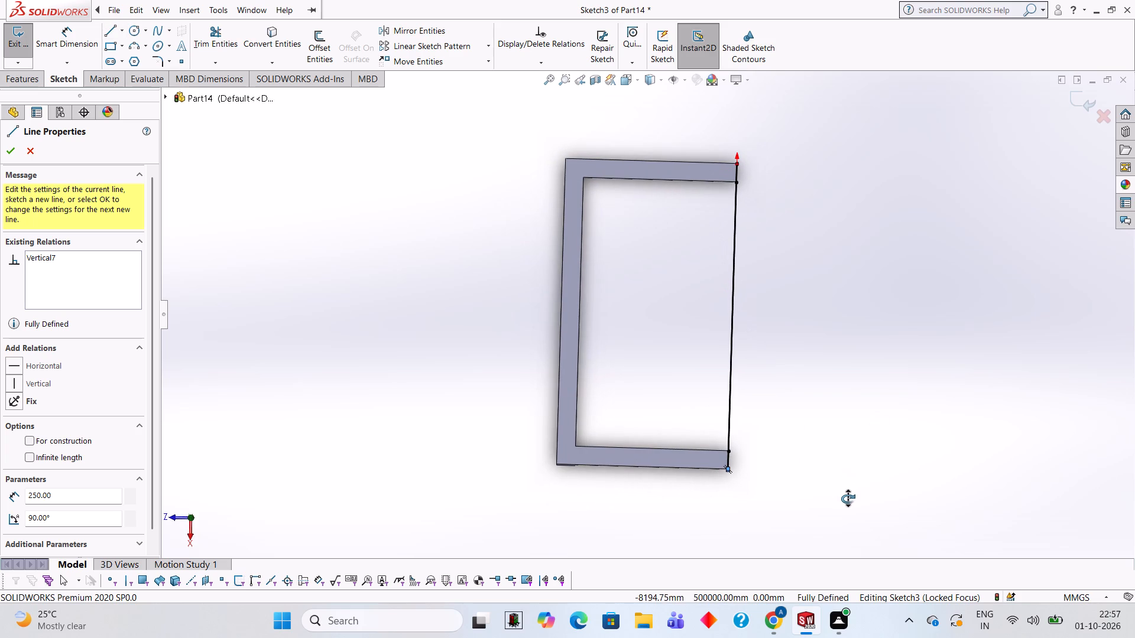
{"action": "middle_click_drag", "start_coordinate": [848, 499], "coordinate": [841, 237]}
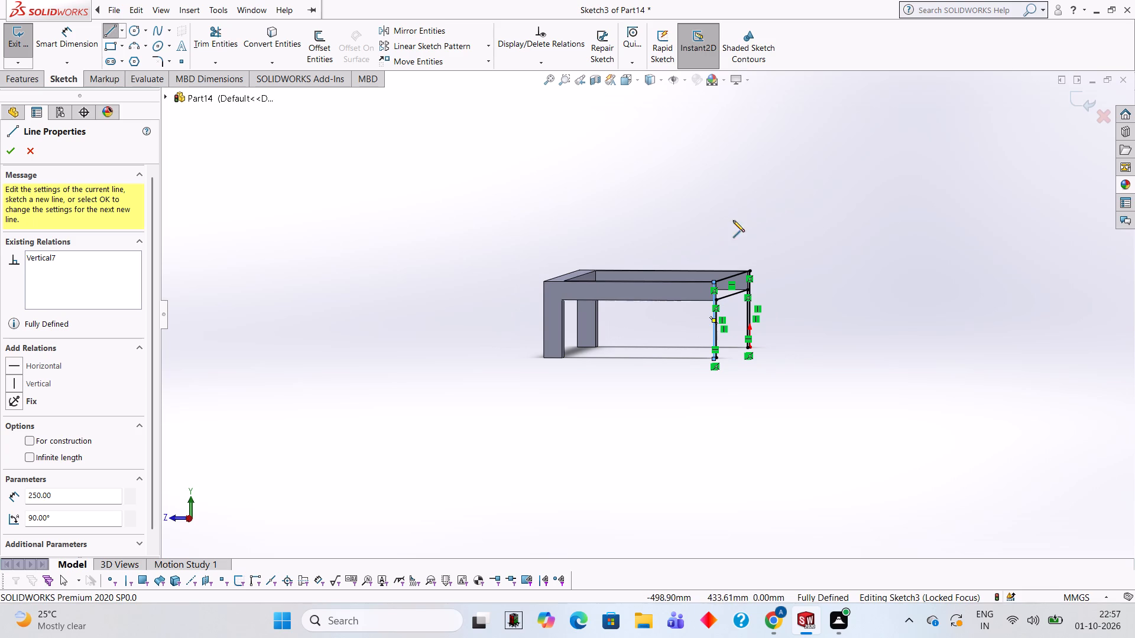
{"action": "middle_click_drag", "start_coordinate": [742, 227], "coordinate": [749, 230]}
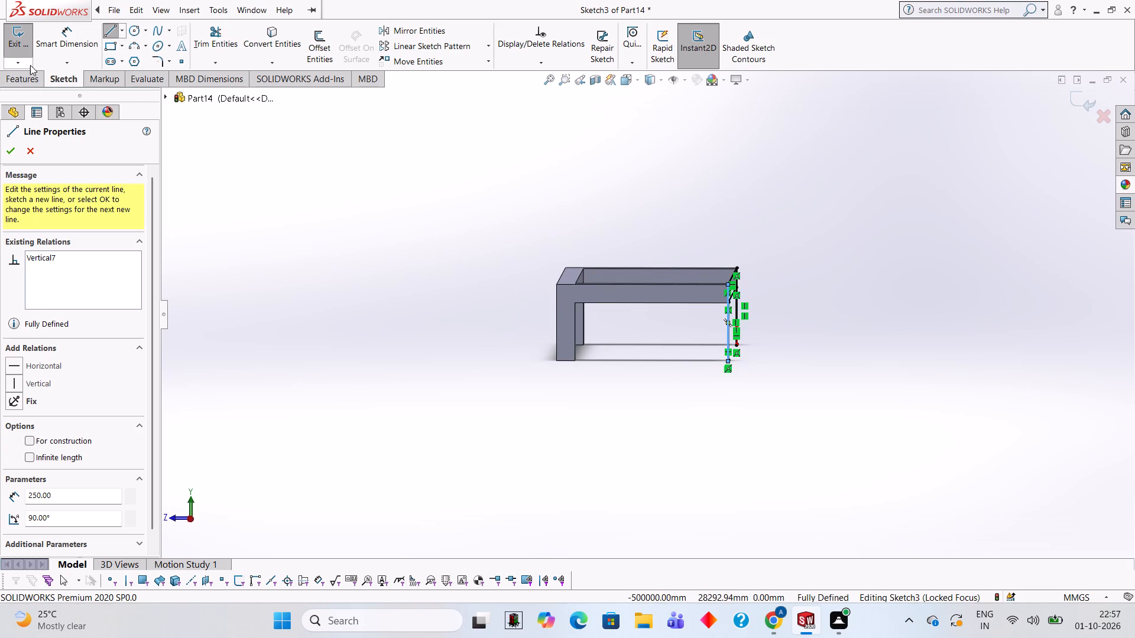
Extrude the closed U-shaped profile 60 mm outward from the arm ends, merging it with the frame.
{"action": "left_click", "coordinate": [15, 79]}
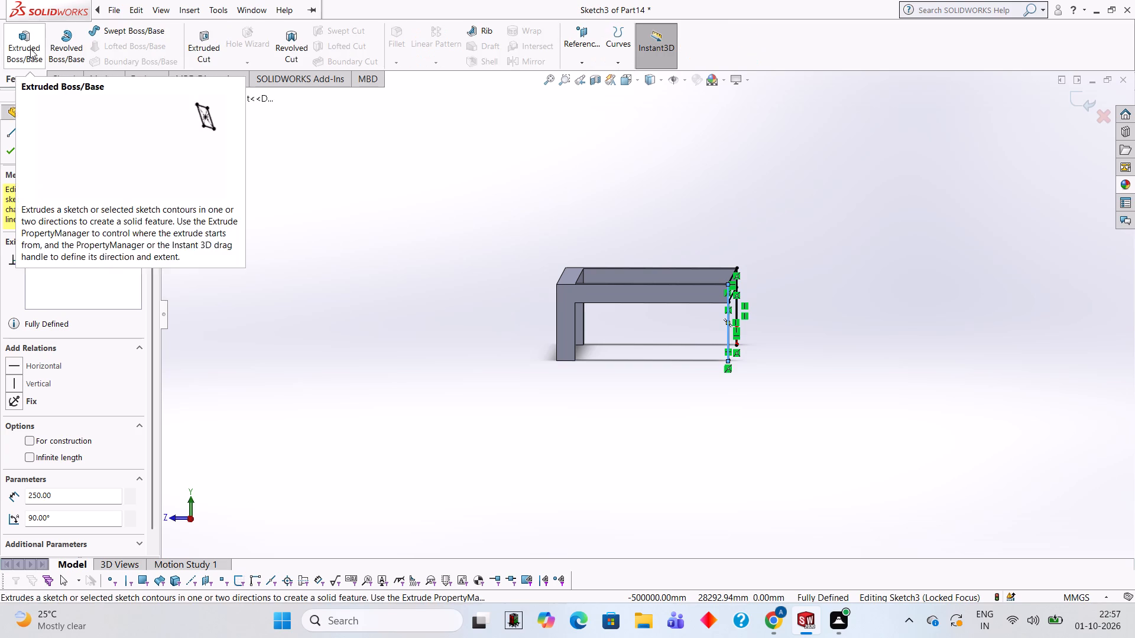
{"action": "left_click", "coordinate": [30, 48]}
{"action": "middle_click_drag", "start_coordinate": [260, 265], "coordinate": [281, 318]}
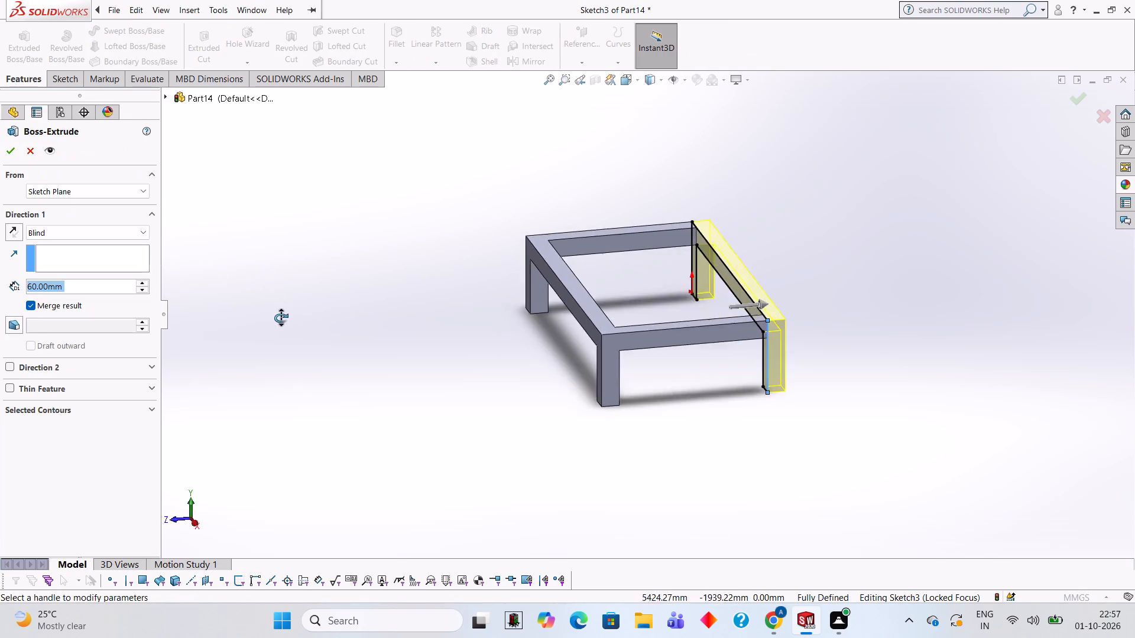
{"action": "middle_click_drag", "start_coordinate": [281, 318], "coordinate": [270, 341]}
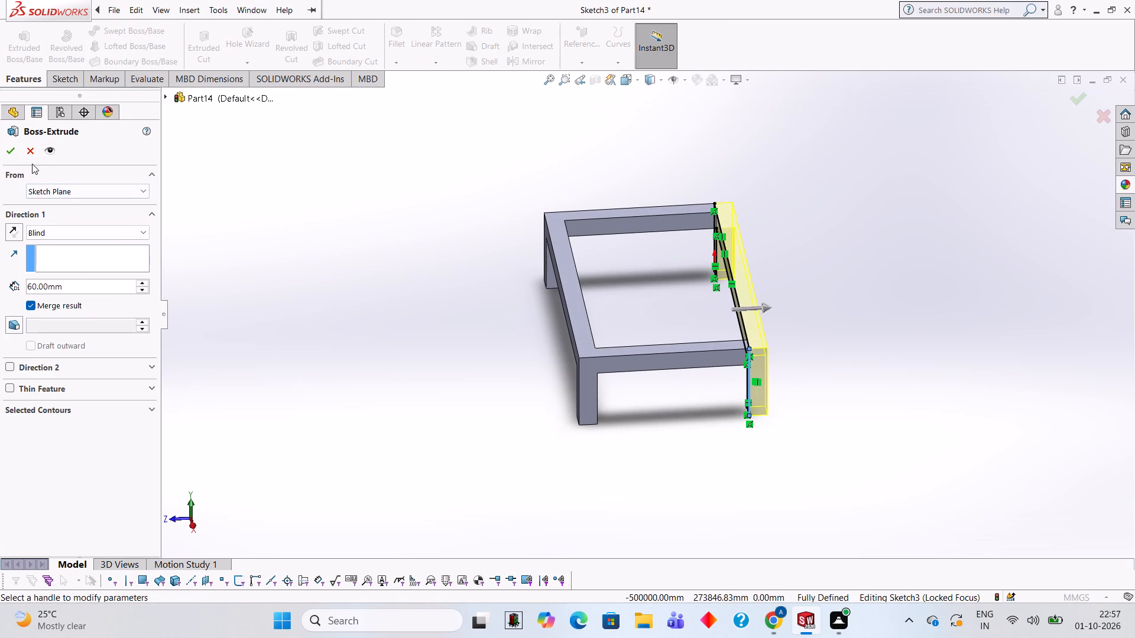
{"action": "left_click", "coordinate": [12, 156]}
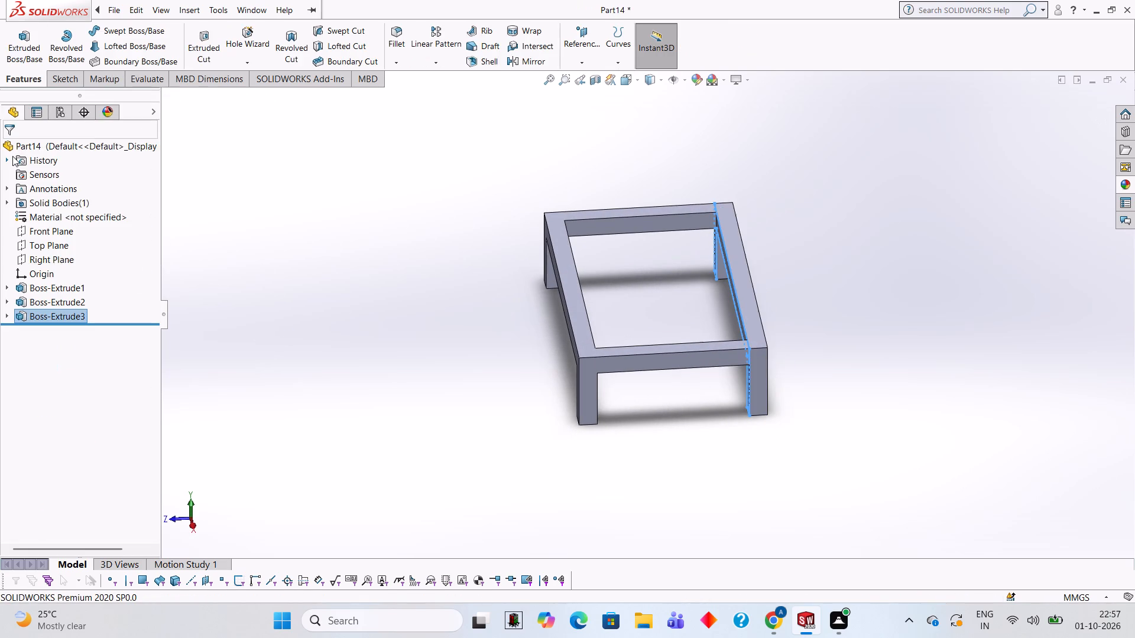
{"action": "left_click", "coordinate": [272, 315]}
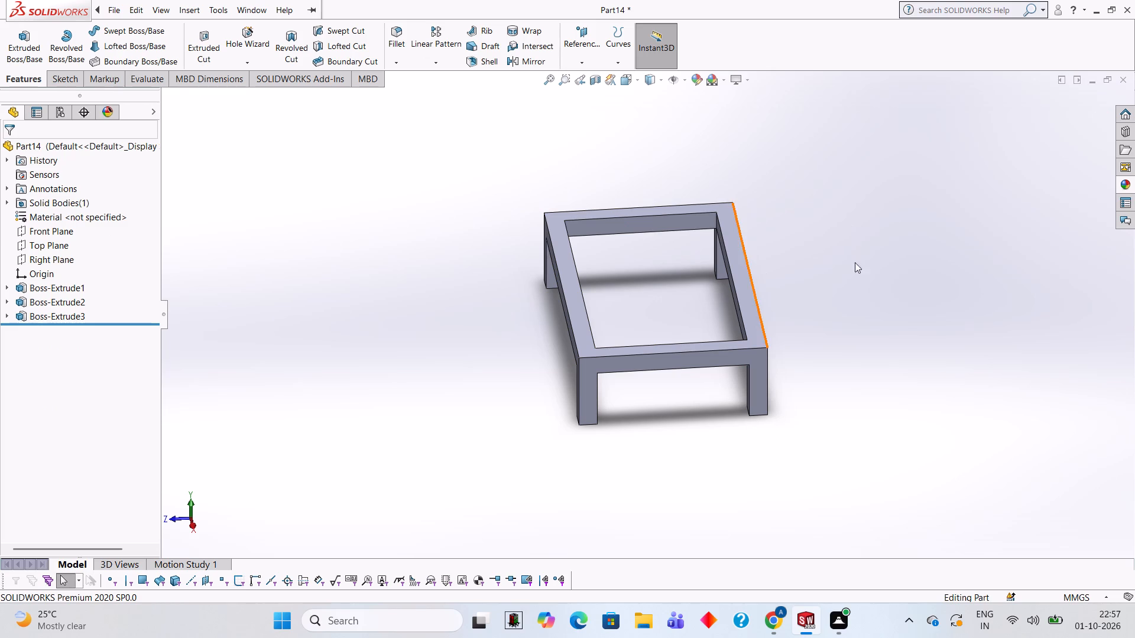
Examine the four-legged bench frame from several angles and distances.
{"action": "middle_click_drag", "start_coordinate": [858, 278], "coordinate": [825, 296]}
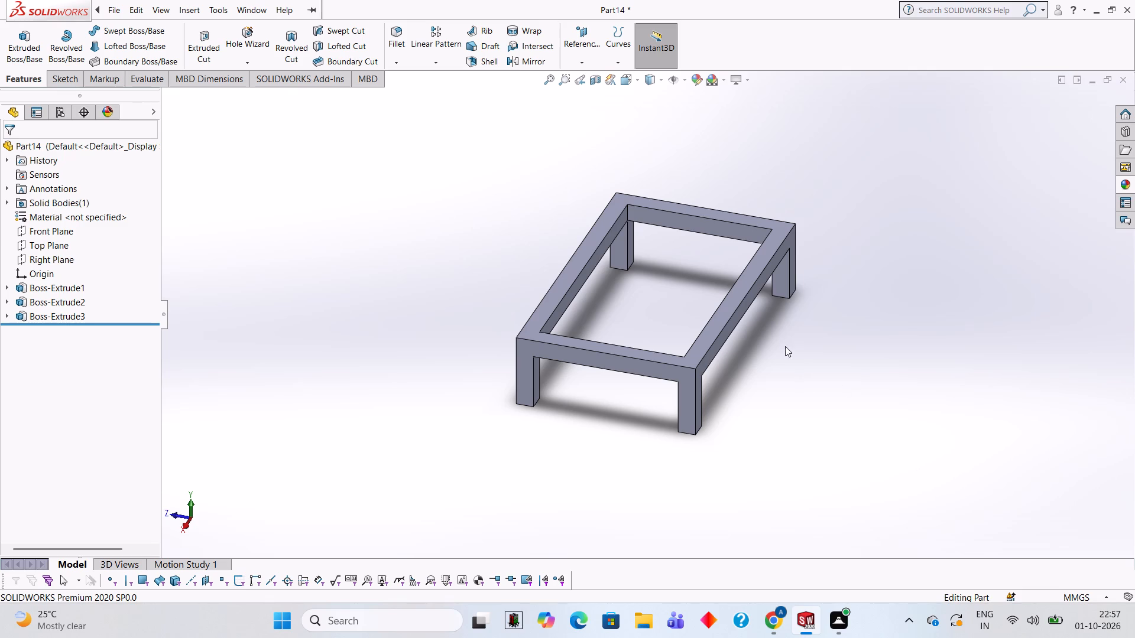
{"action": "scroll", "coordinate": [774, 330], "scroll_direction": "up", "scroll_amount": 1}
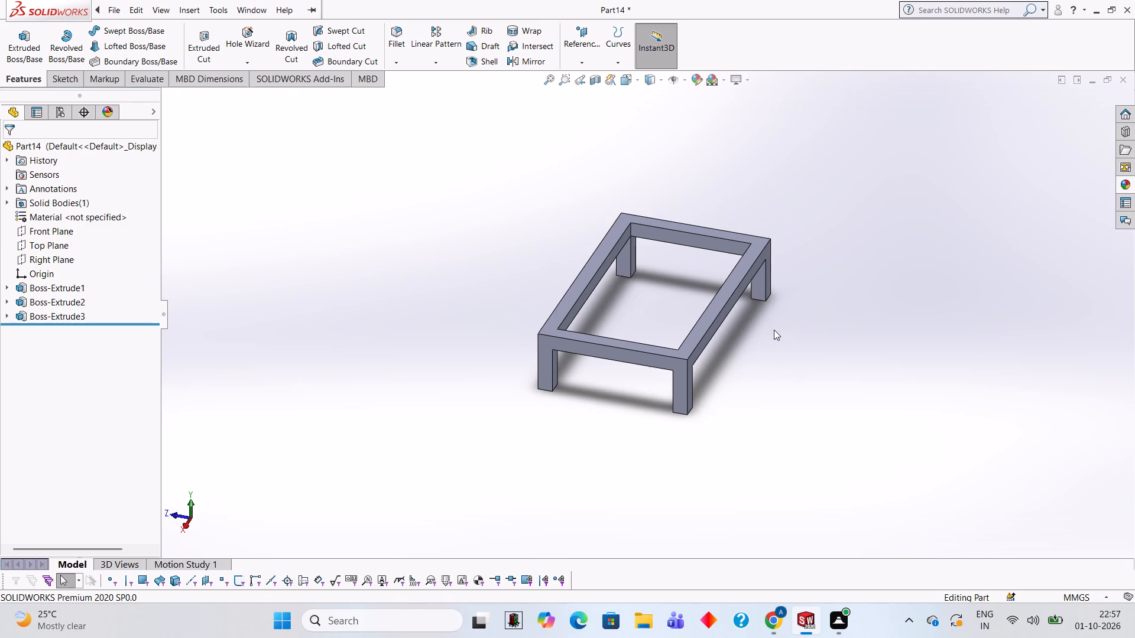
{"action": "scroll", "coordinate": [655, 289], "scroll_direction": "down", "scroll_amount": 2}
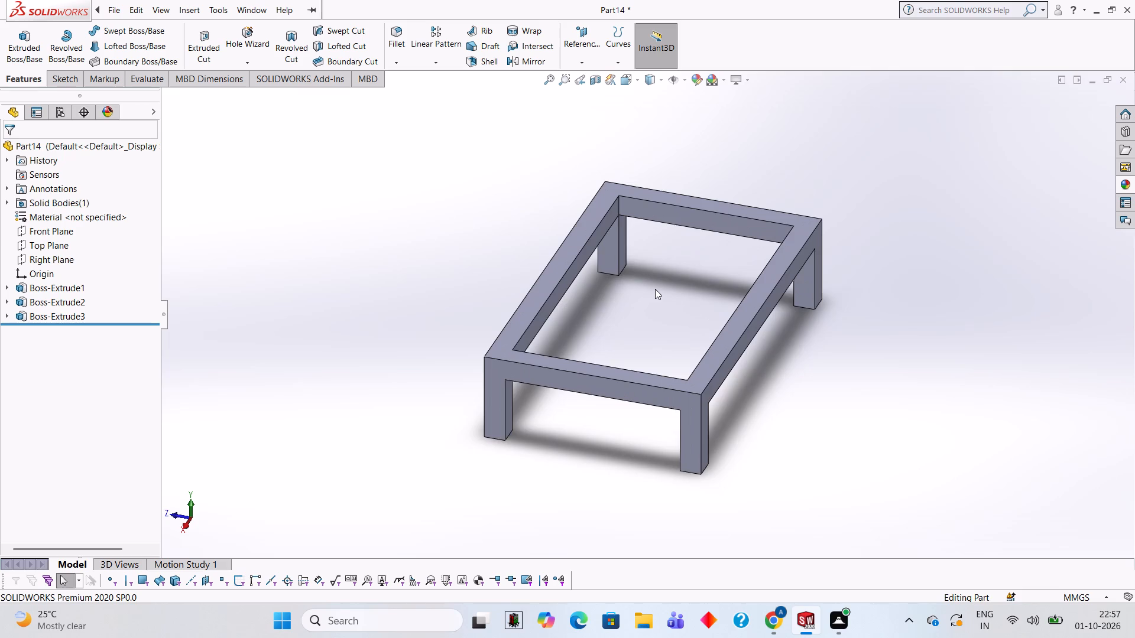
{"action": "scroll", "coordinate": [655, 289], "scroll_direction": "down", "scroll_amount": 2}
{"action": "scroll", "coordinate": [654, 289], "scroll_direction": "up", "scroll_amount": 2}
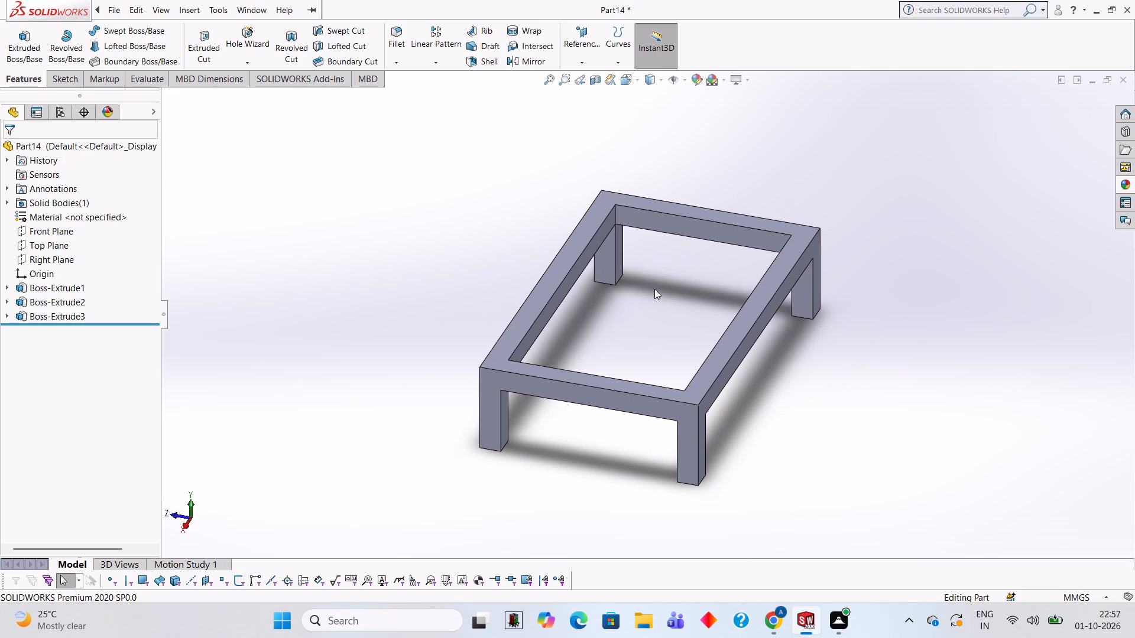
{"action": "scroll", "coordinate": [654, 289], "scroll_direction": "down", "scroll_amount": 1}
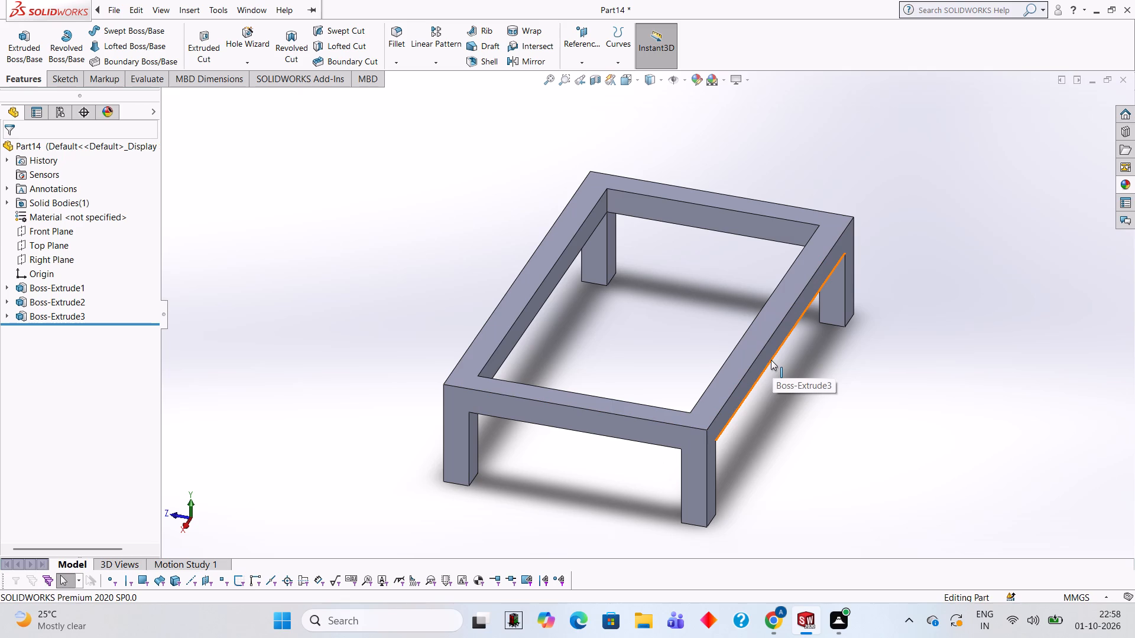
{"action": "middle_click_drag", "start_coordinate": [838, 363], "coordinate": [859, 369]}
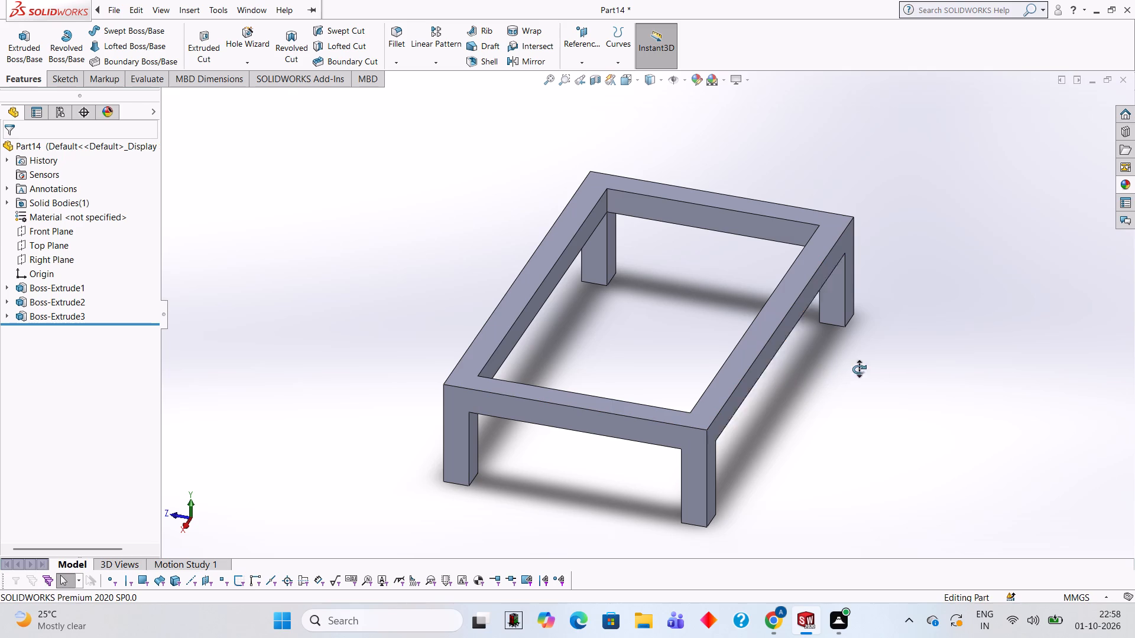
{"action": "middle_click_drag", "start_coordinate": [859, 369], "coordinate": [907, 357]}
{"action": "middle_click_drag", "start_coordinate": [827, 431], "coordinate": [837, 436]}
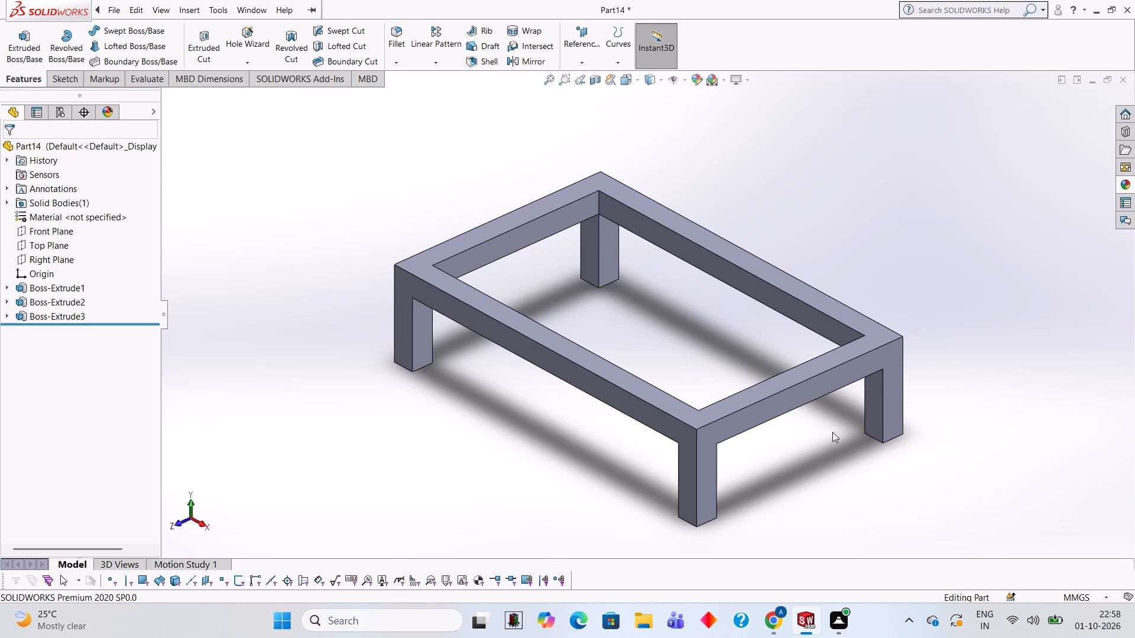
{"action": "scroll", "coordinate": [861, 388], "scroll_direction": "up", "scroll_amount": 2}
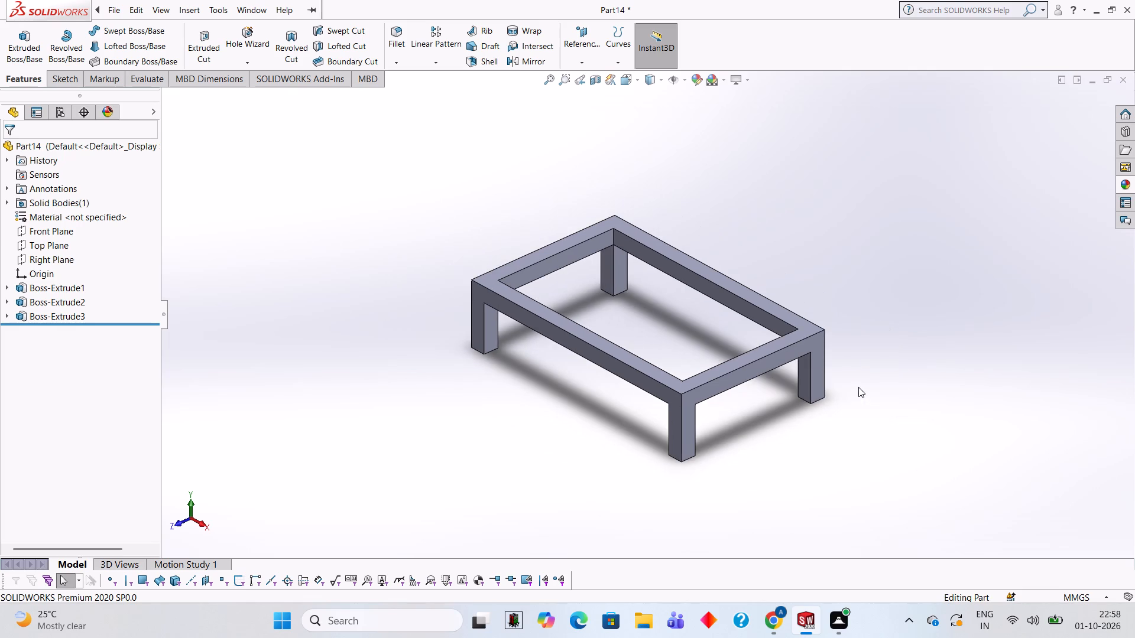
{"action": "middle_click_drag", "start_coordinate": [808, 393], "coordinate": [849, 403]}
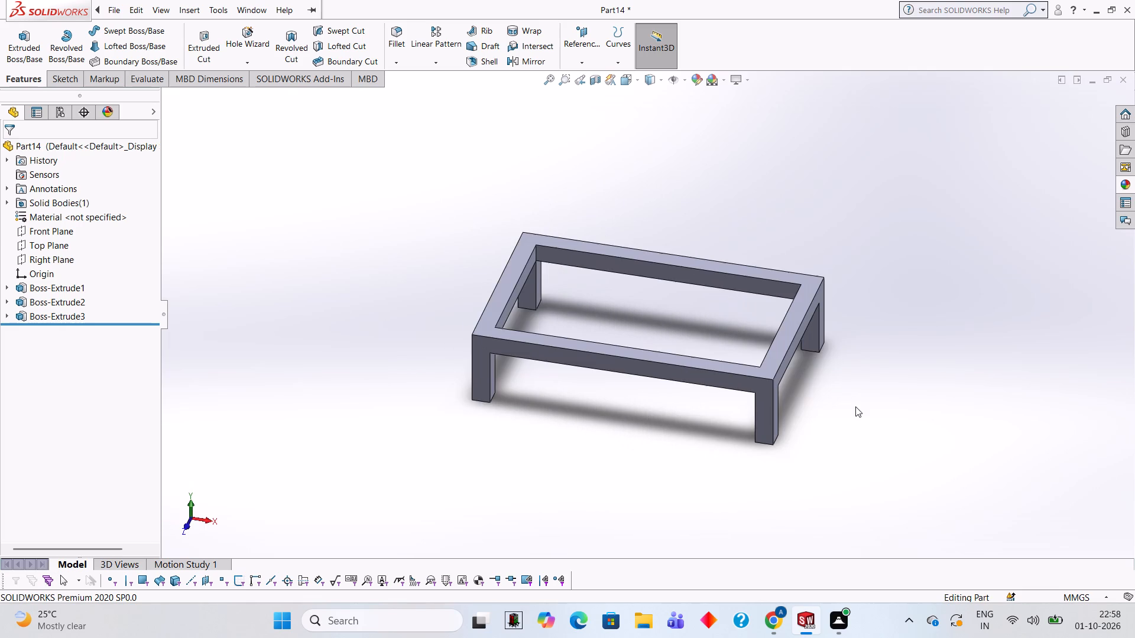
{"action": "middle_click_drag", "start_coordinate": [844, 415], "coordinate": [792, 410]}
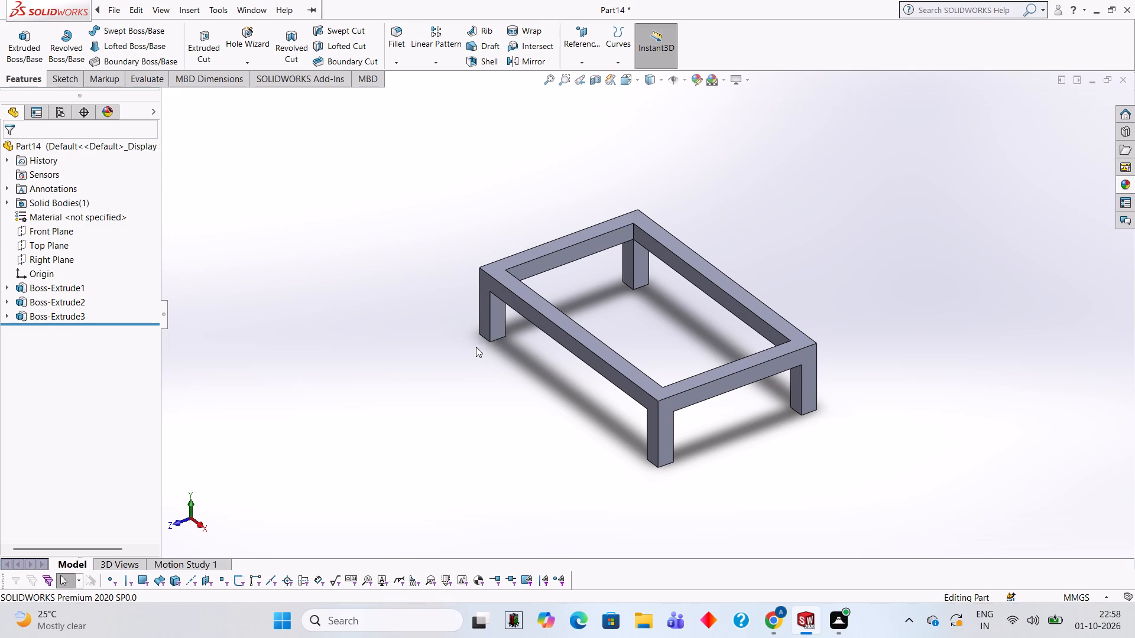
Start a new sketch on the outer face of the first U-shaped end frame and view it face-on.
{"action": "middle_click_drag", "start_coordinate": [469, 343], "coordinate": [525, 306]}
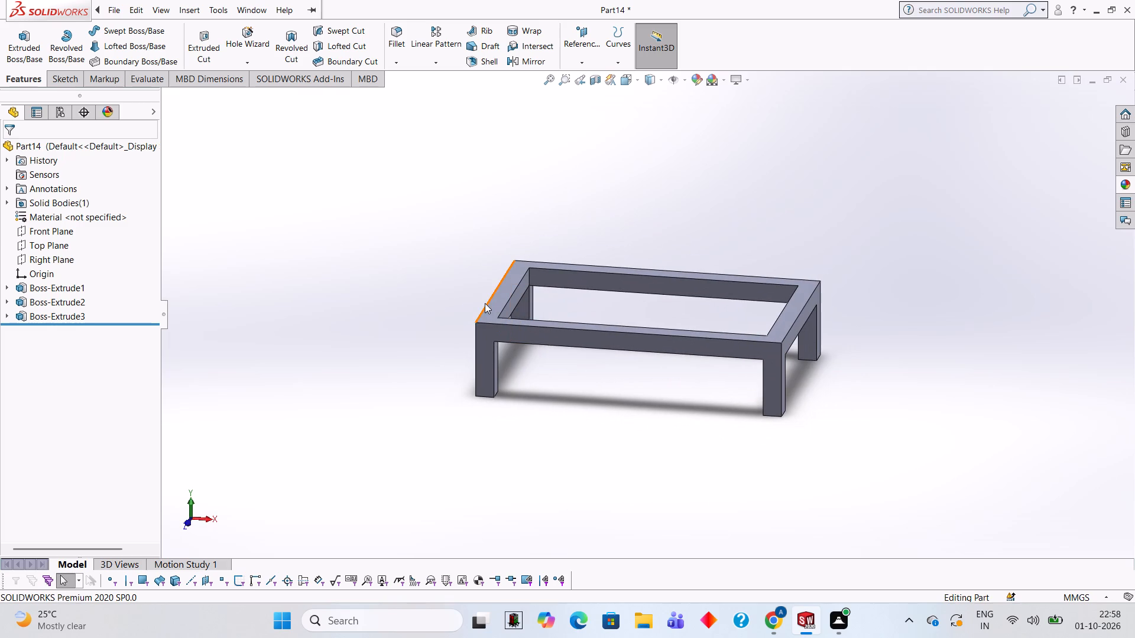
{"action": "left_click", "coordinate": [612, 341]}
{"action": "left_click", "coordinate": [660, 307]}
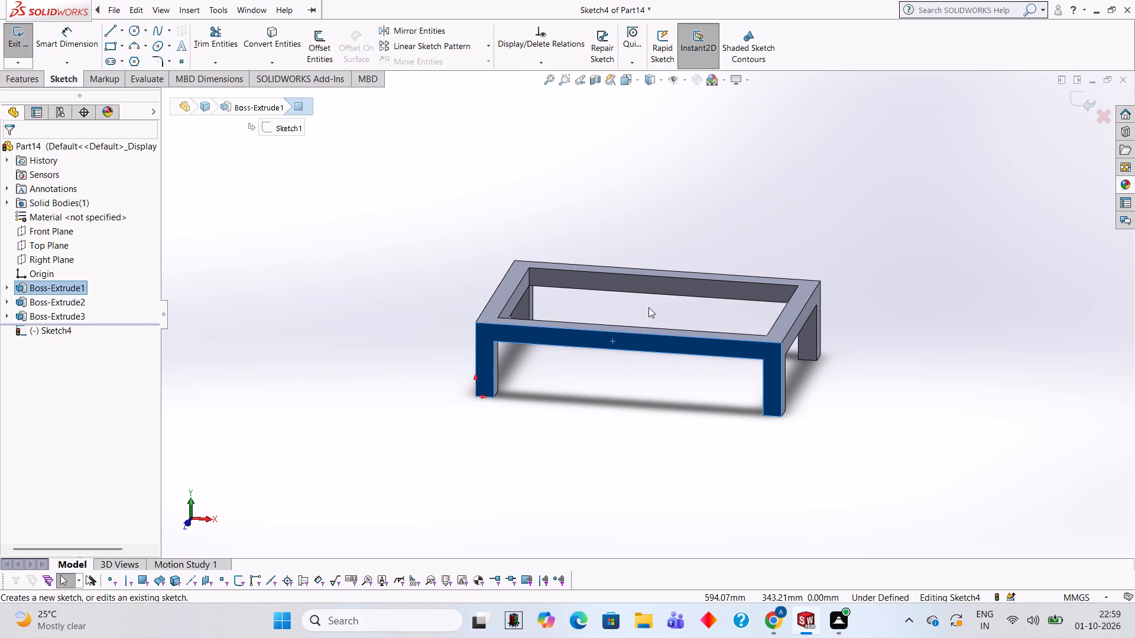
{"action": "key", "text": "ctrl+8"}
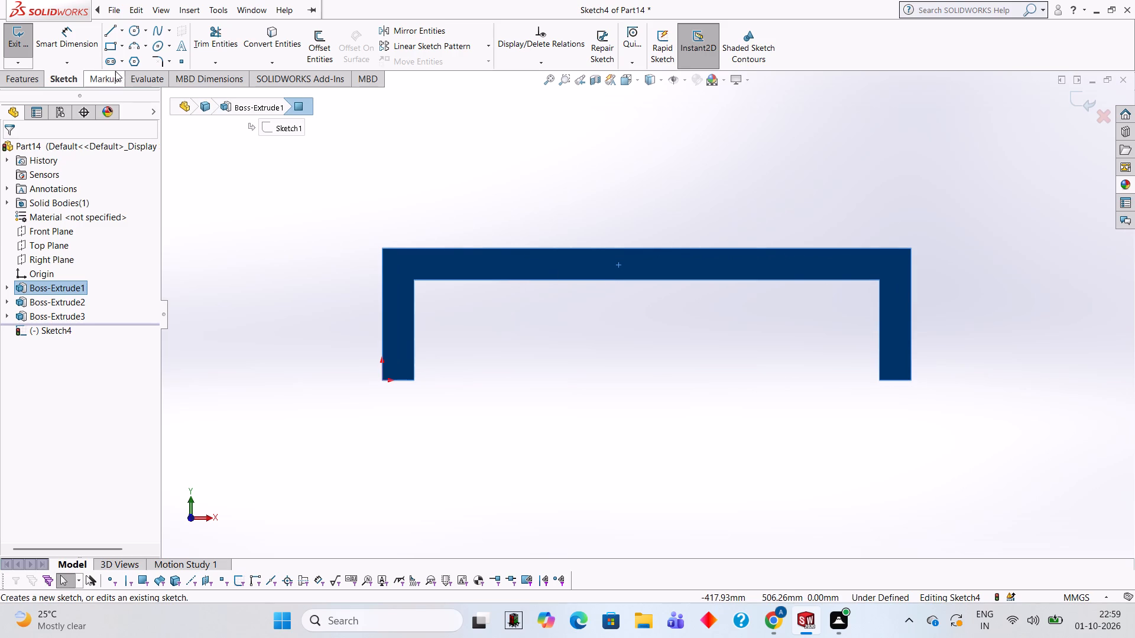
Sketch a 250 mm line inward along the top edge from the corner farther from the origin, continuing 250 mm vertically upward.
{"action": "left_click", "coordinate": [111, 28]}
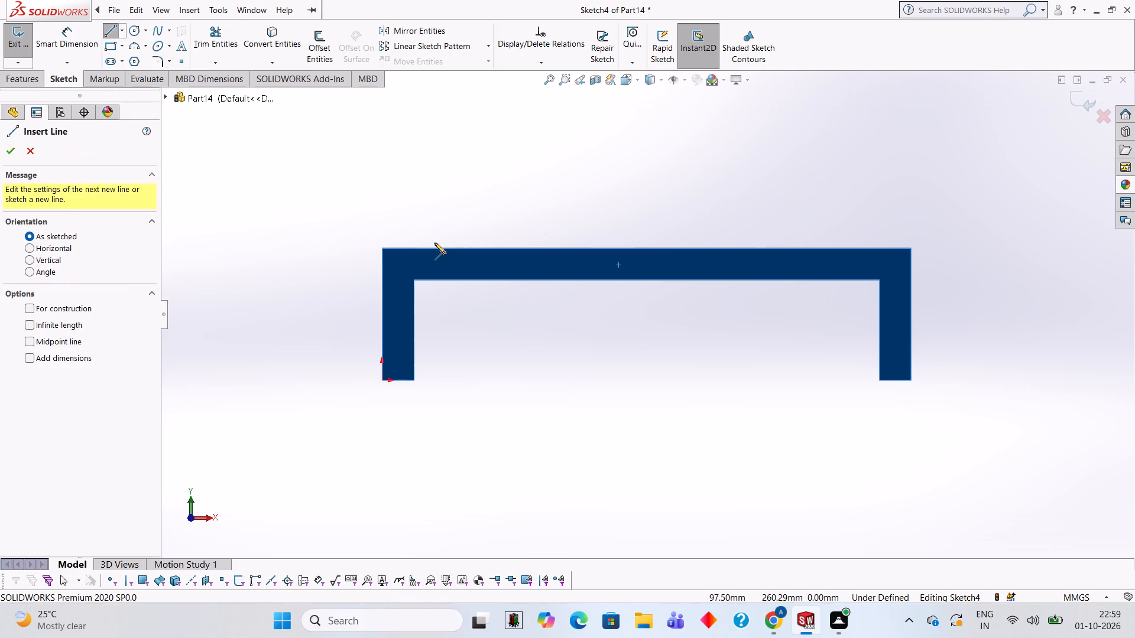
{"action": "left_click", "coordinate": [910, 249]}
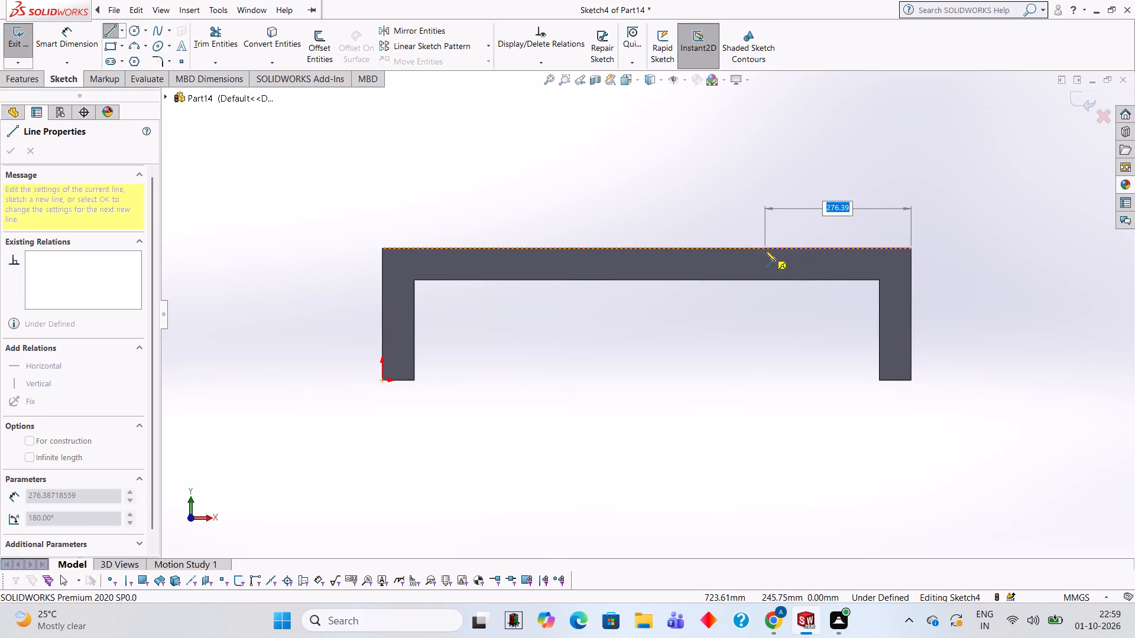
{"action": "type", "text": "250"}
{"action": "key", "text": "Return"}
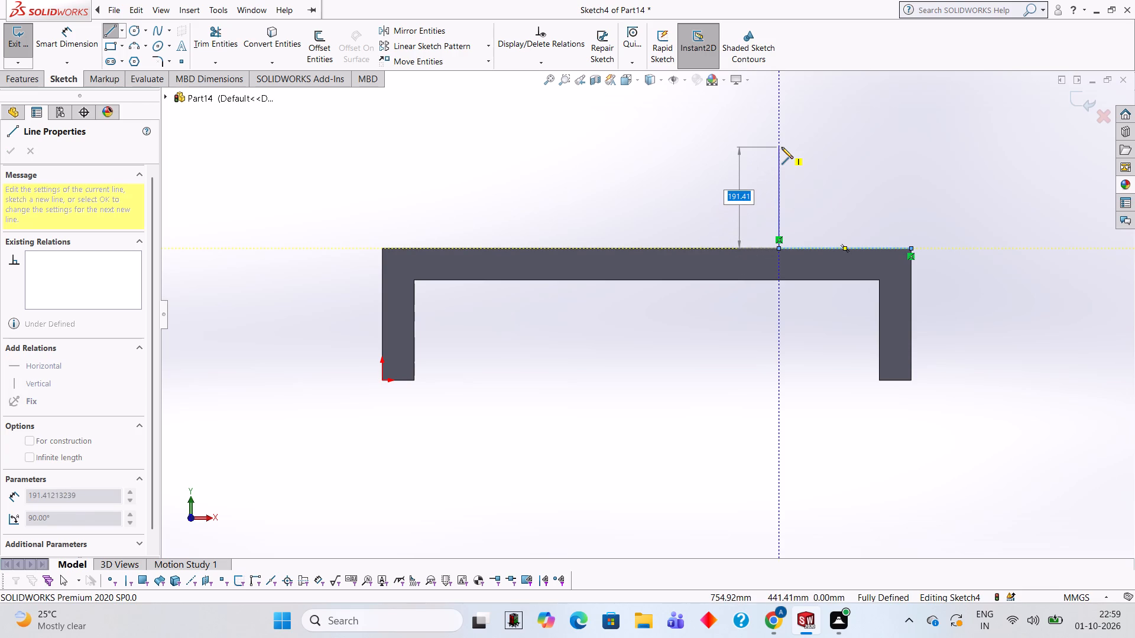
{"action": "type", "text": "250"}
{"action": "key", "text": "Return"}
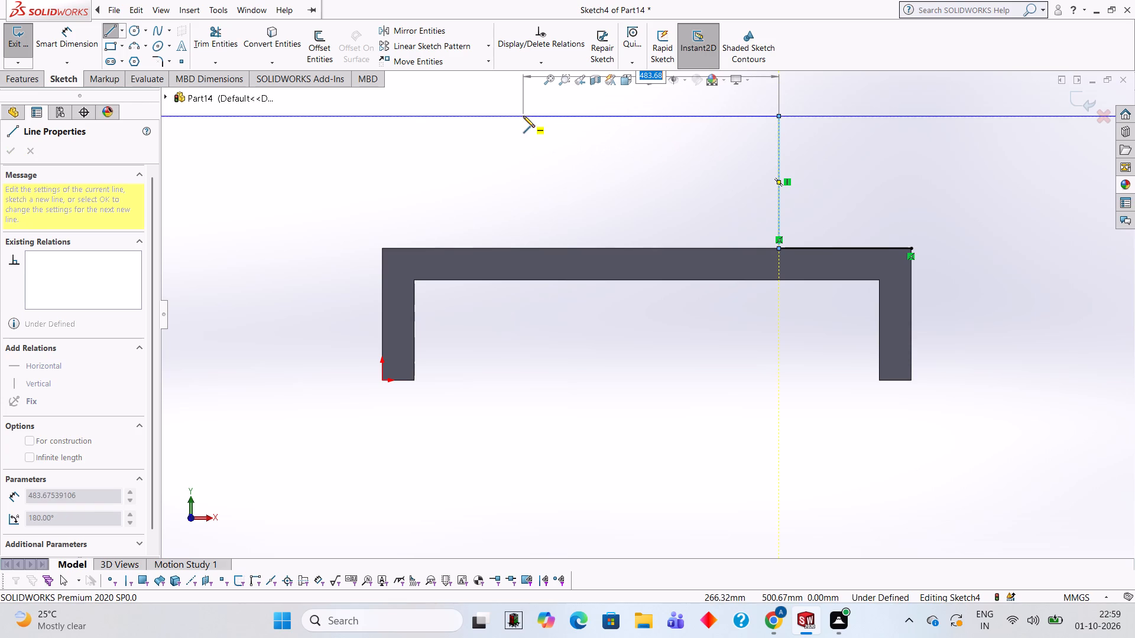
{"action": "key", "text": "Escape"}
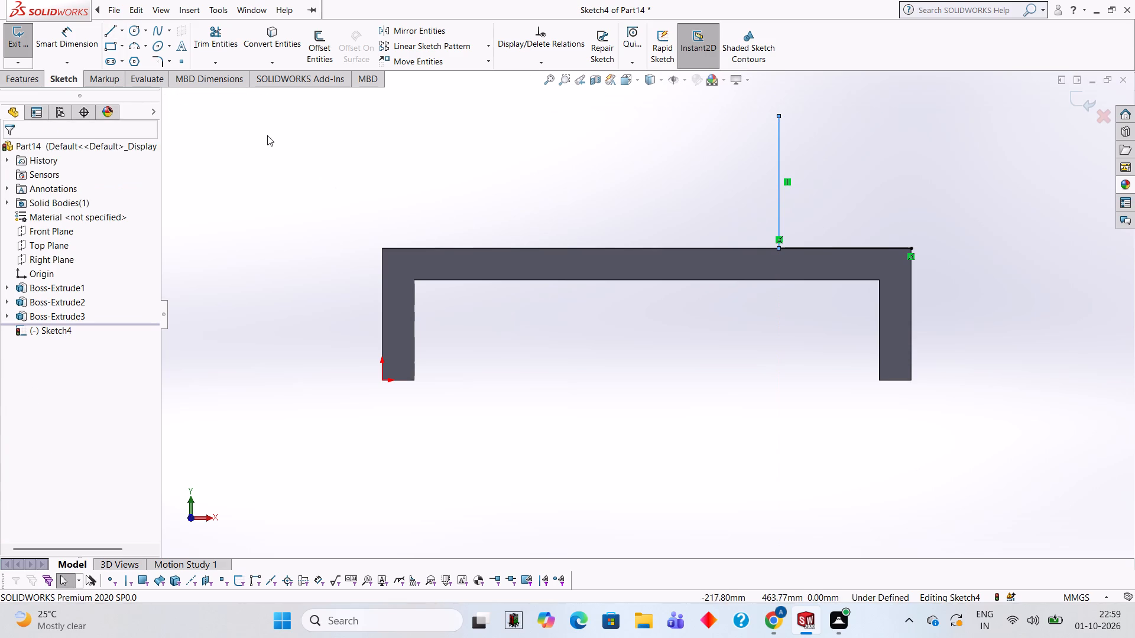
Sketch a 250 mm line inward from the opposite top corner, a 250 mm upright, and a 500 mm horizontal line joining both uprights.
{"action": "left_click", "coordinate": [106, 28]}
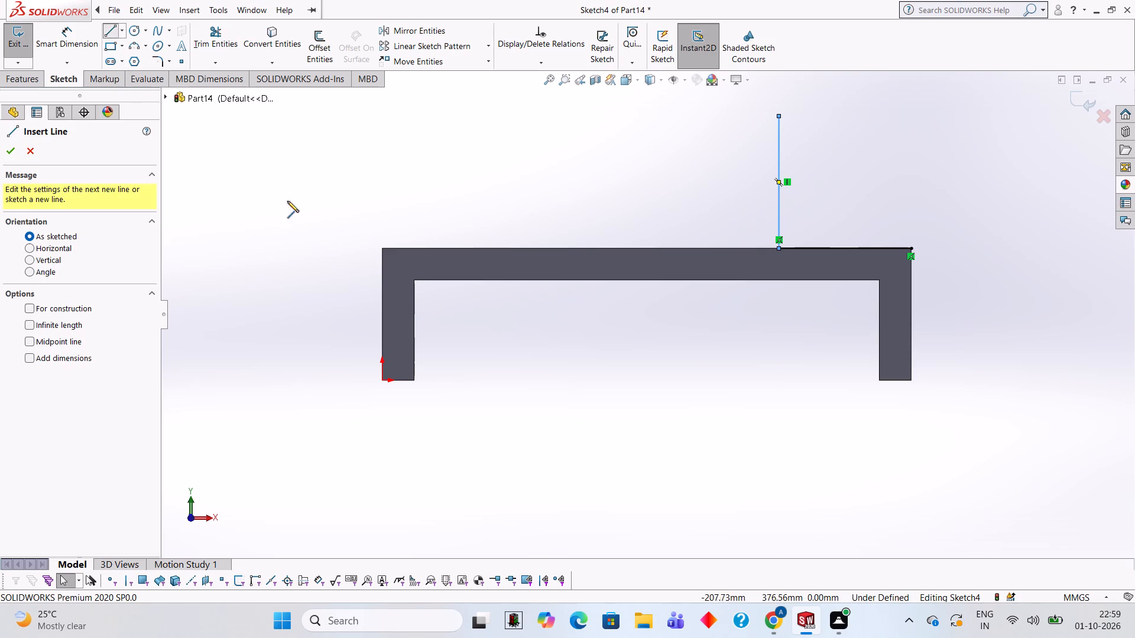
{"action": "left_click", "coordinate": [382, 248]}
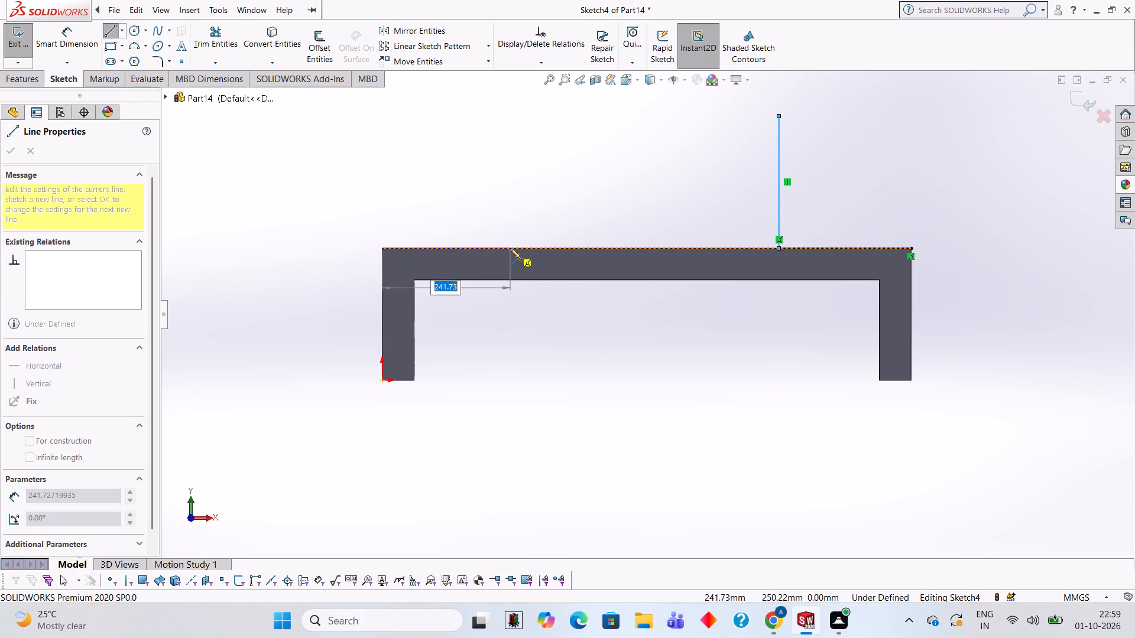
{"action": "type", "text": "250"}
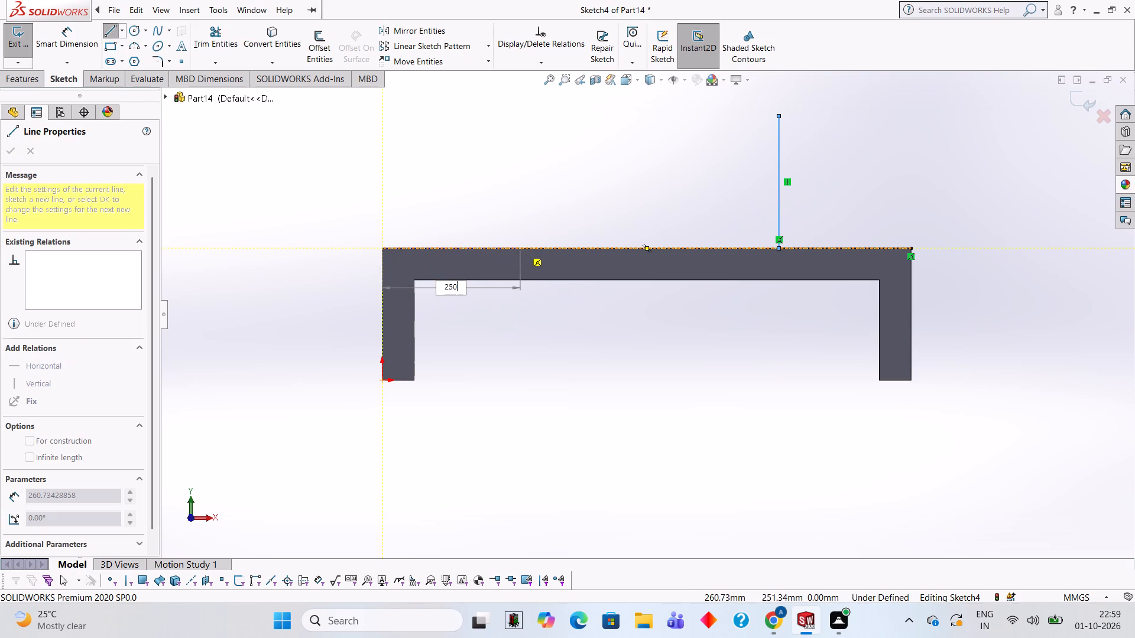
{"action": "key", "text": "Return"}
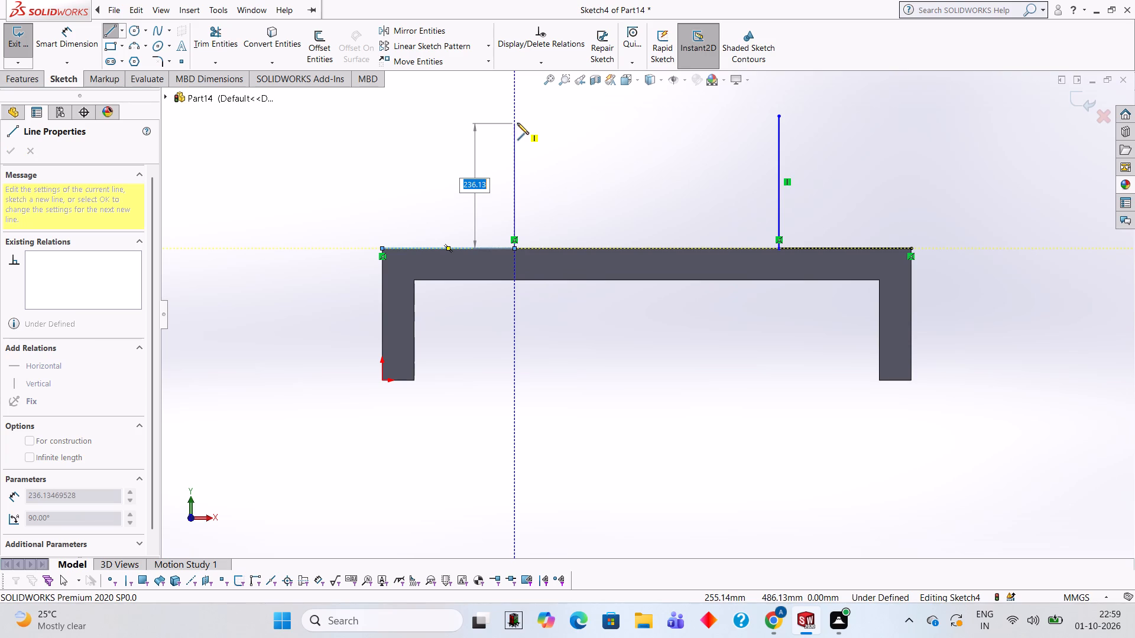
{"action": "left_click", "coordinate": [515, 115]}
{"action": "left_click", "coordinate": [778, 113]}
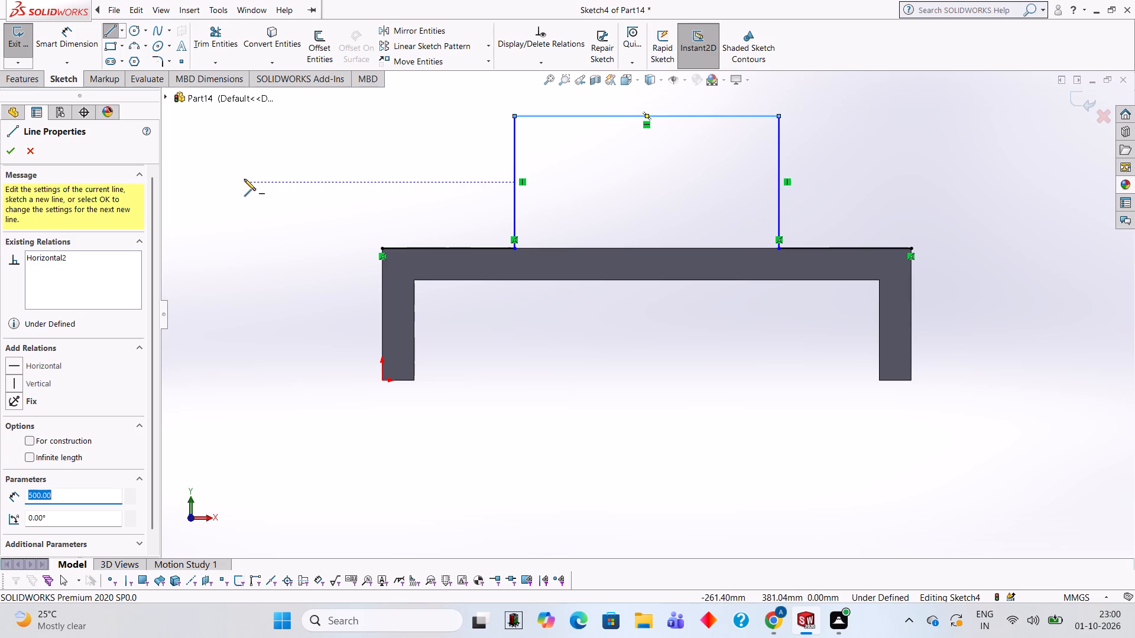
Sketch a 60 mm line inward along the frame's top edge from the foot of the upright nearer the origin.
{"action": "left_click", "coordinate": [514, 247]}
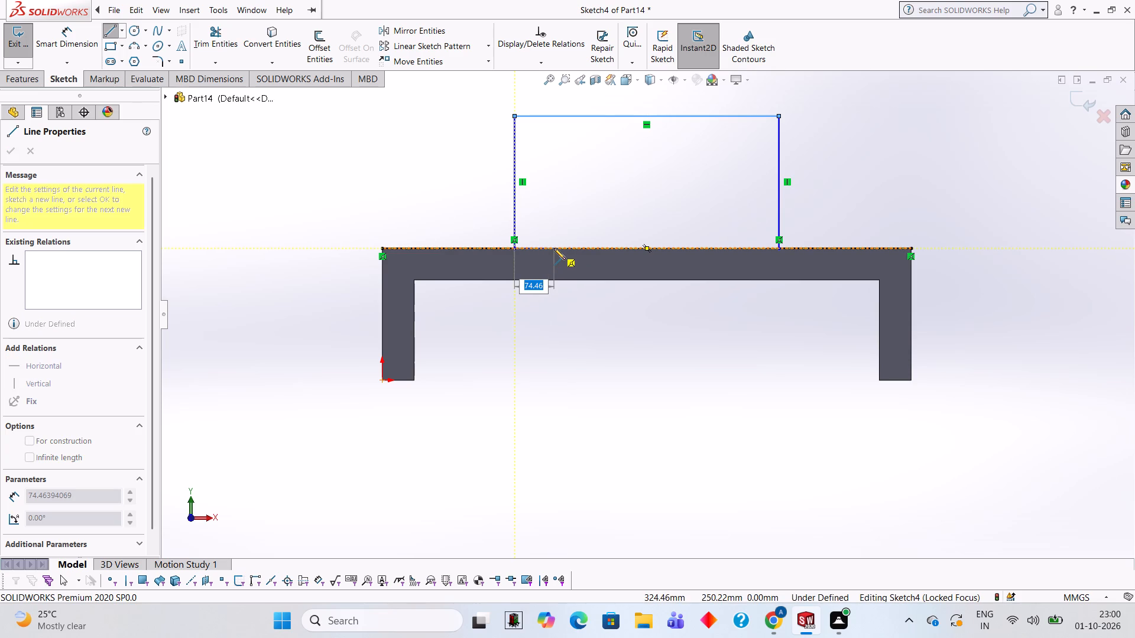
{"action": "type", "text": "60"}
{"action": "key", "text": "Return"}
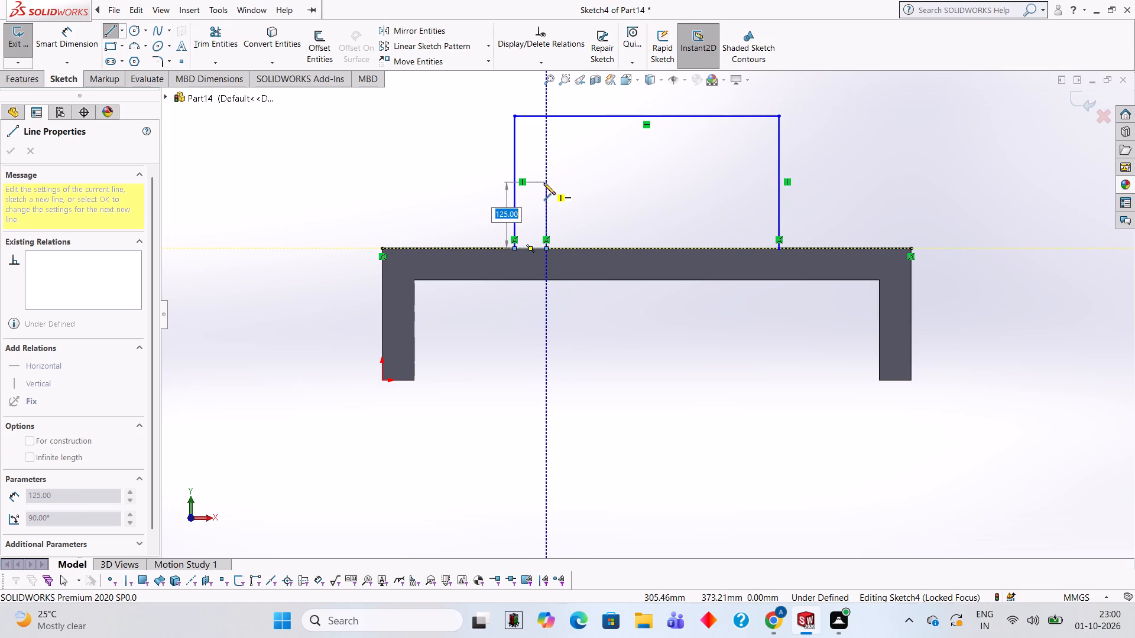
{"action": "key", "text": "Escape"}
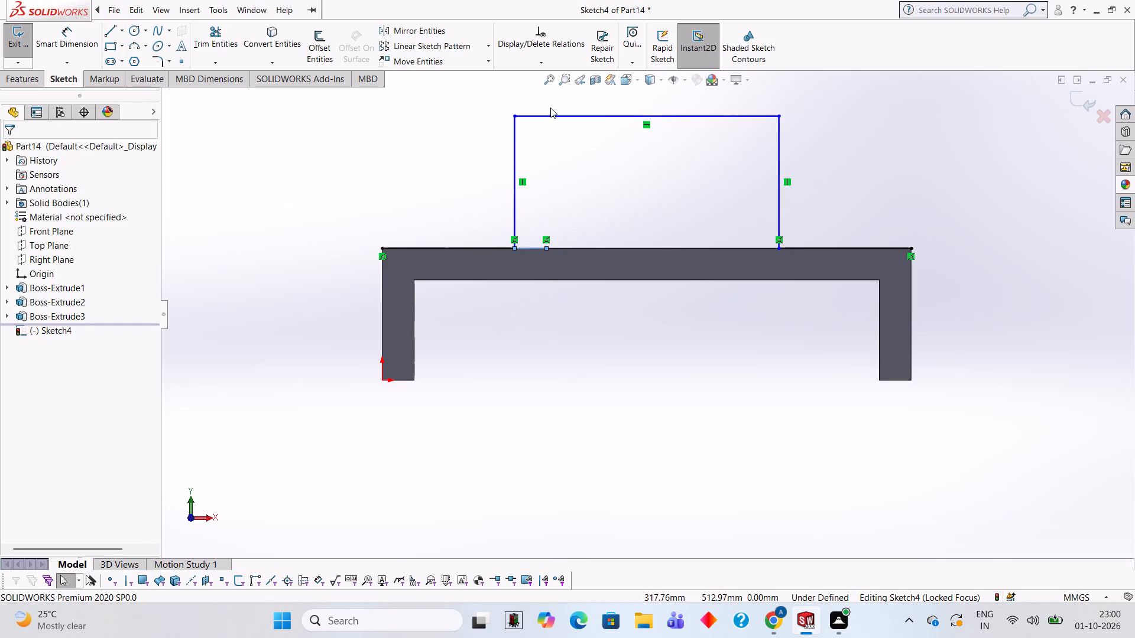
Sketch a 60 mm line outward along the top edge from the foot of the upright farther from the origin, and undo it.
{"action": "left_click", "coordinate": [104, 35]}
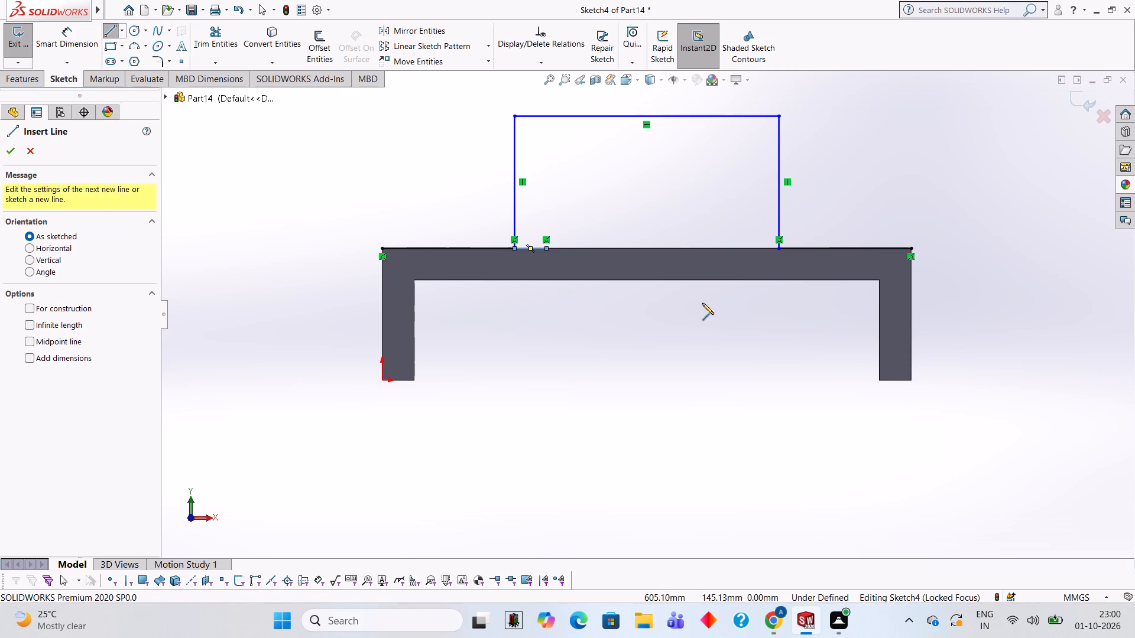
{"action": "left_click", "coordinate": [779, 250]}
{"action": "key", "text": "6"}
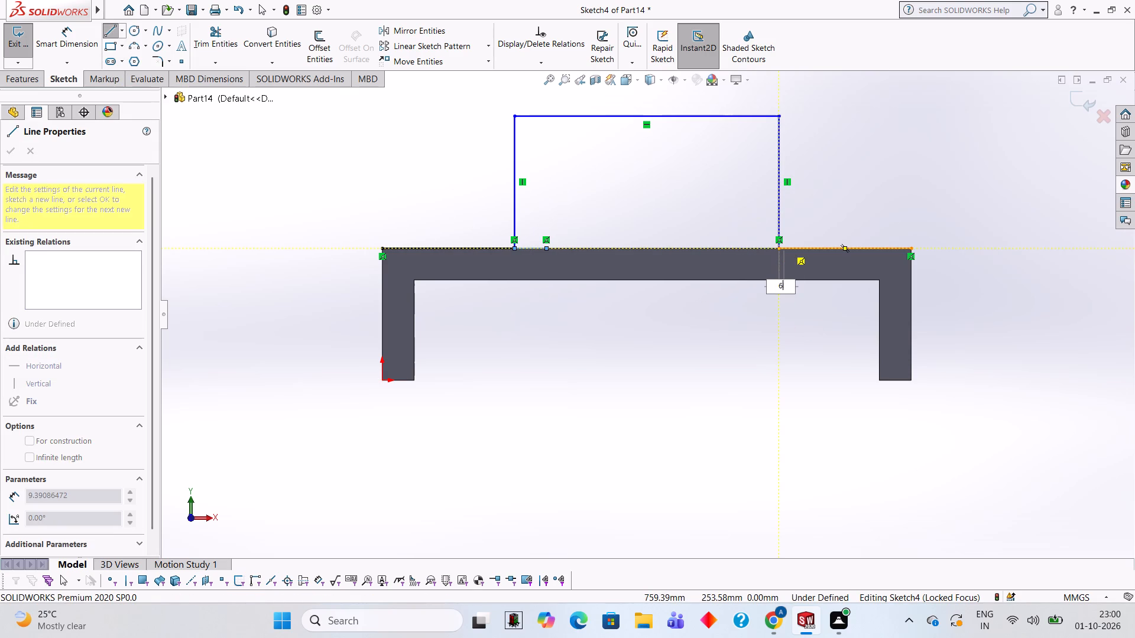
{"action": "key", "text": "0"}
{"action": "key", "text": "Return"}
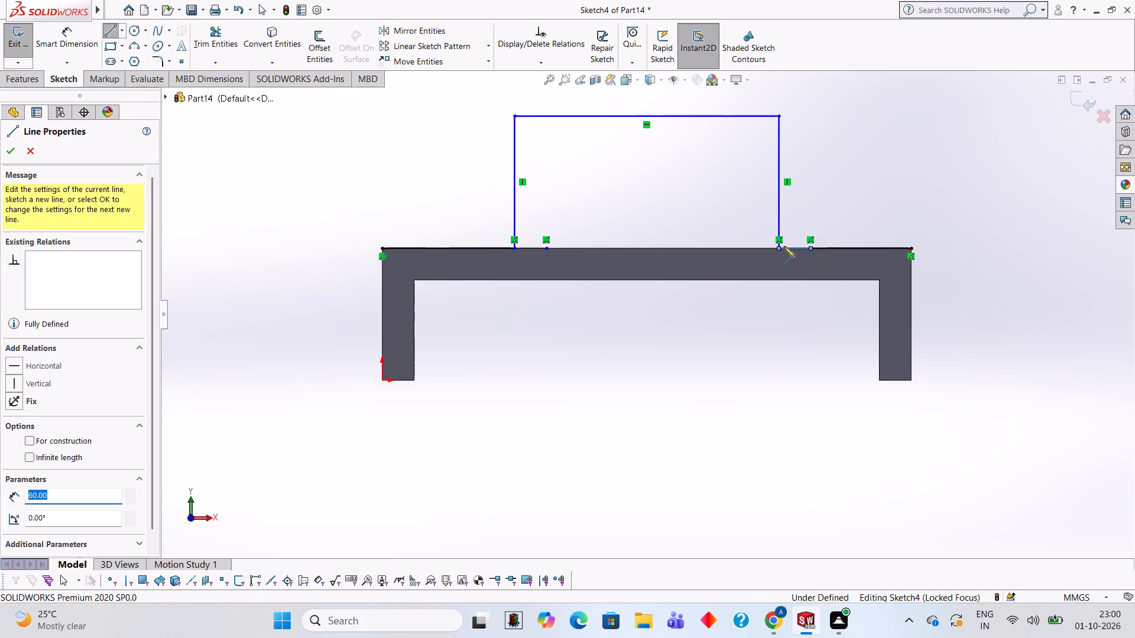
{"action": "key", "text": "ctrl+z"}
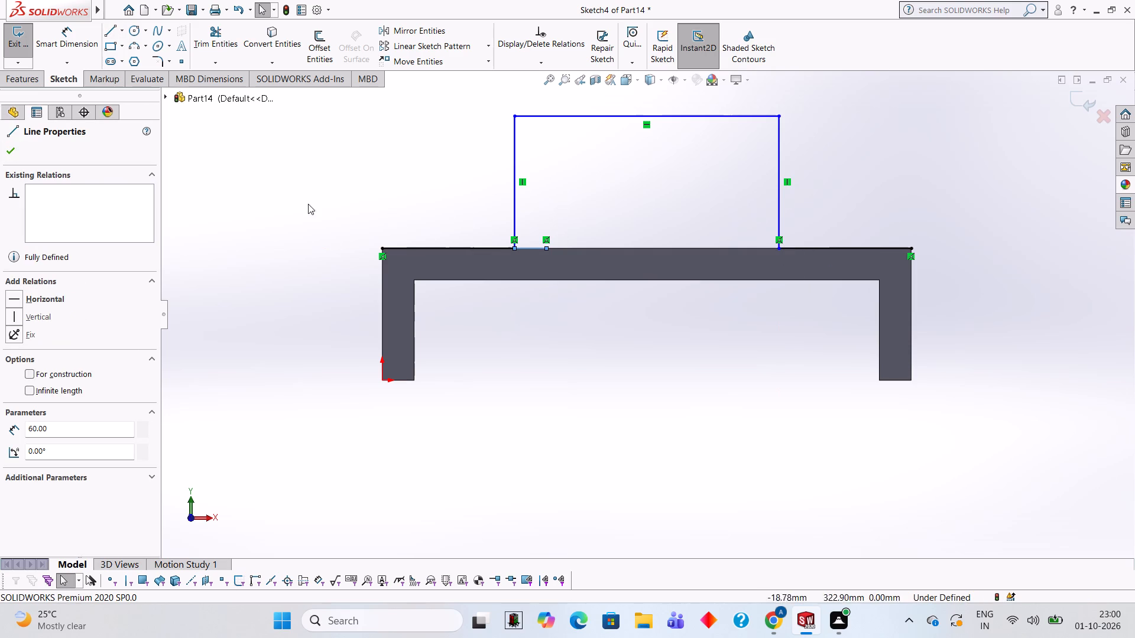
Sketch the upper frame's inner outline: 60 mm inward from the farther upright's foot, 190 mm up, 380 mm across, and down to the opposite 60 mm line.
{"action": "left_click", "coordinate": [108, 30]}
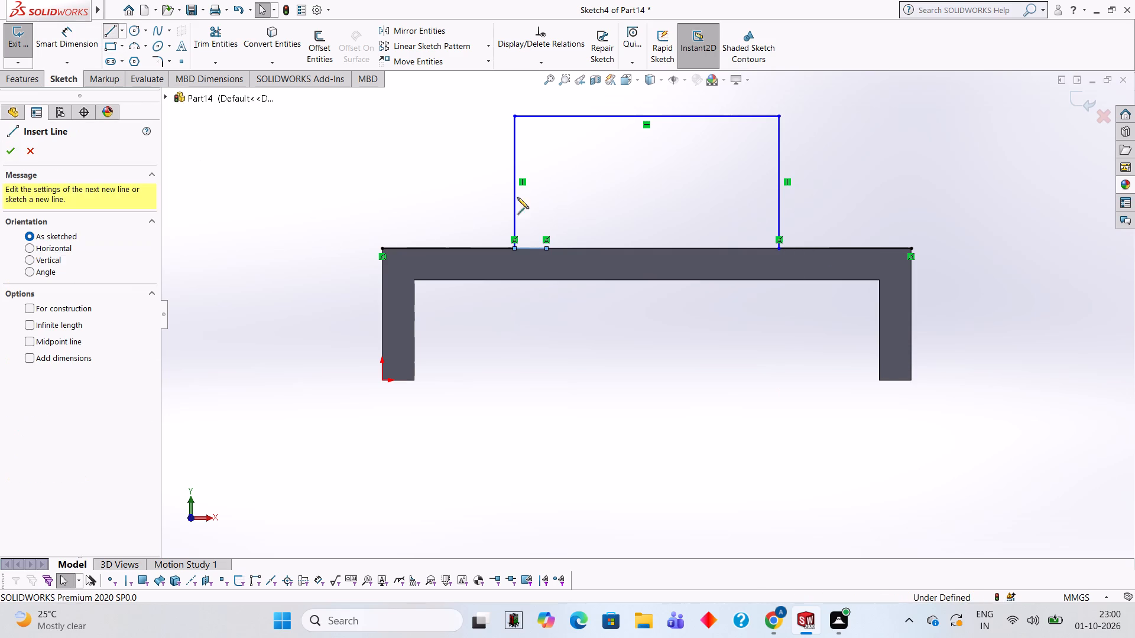
{"action": "left_click", "coordinate": [777, 247]}
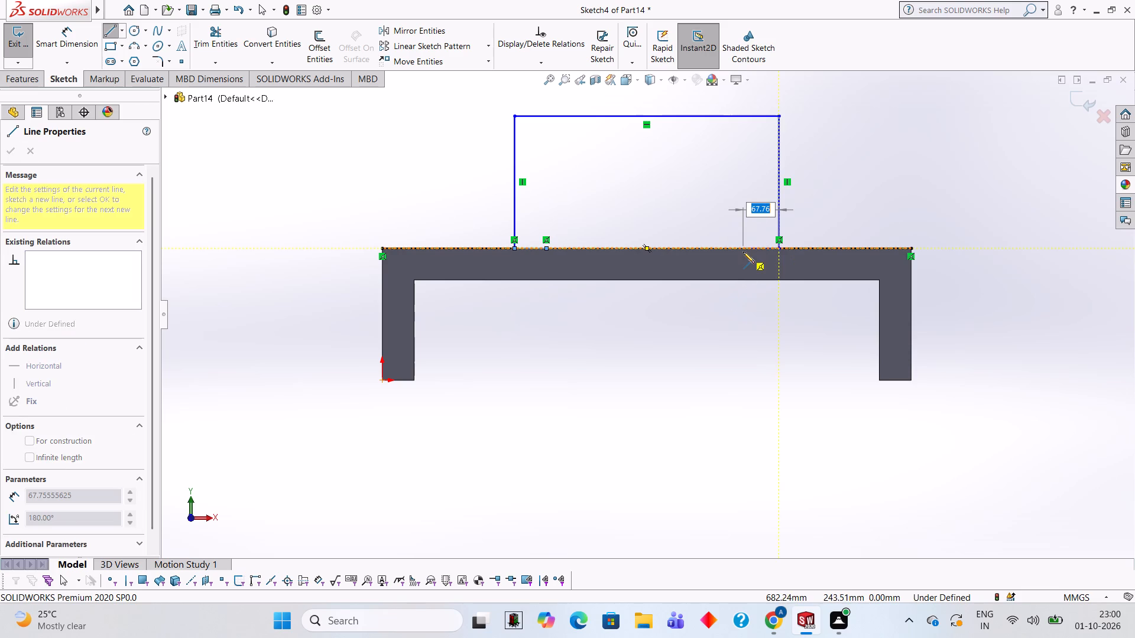
{"action": "type", "text": "60"}
{"action": "key", "text": "Return"}
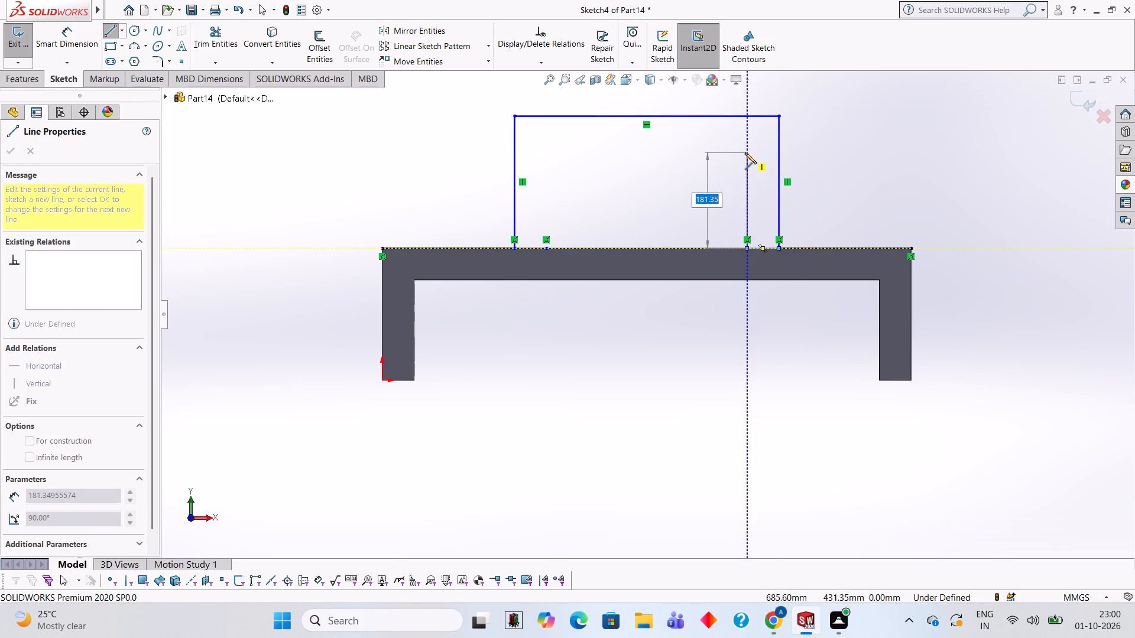
{"action": "type", "text": "190"}
{"action": "key", "text": "Return"}
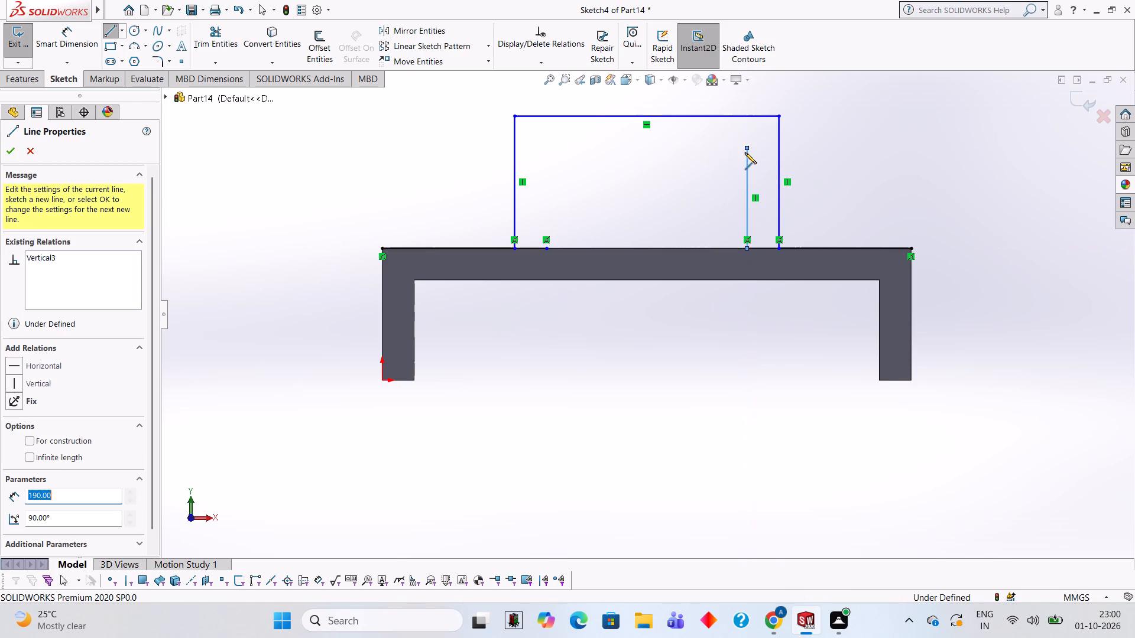
{"action": "left_click", "coordinate": [547, 147]}
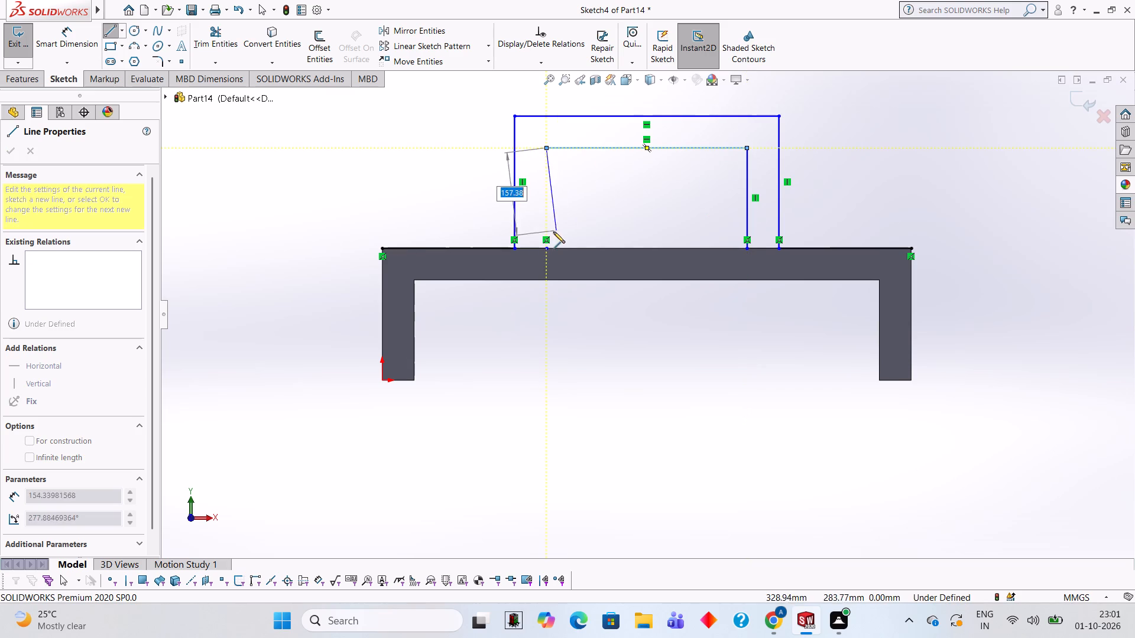
{"action": "left_click", "coordinate": [546, 246]}
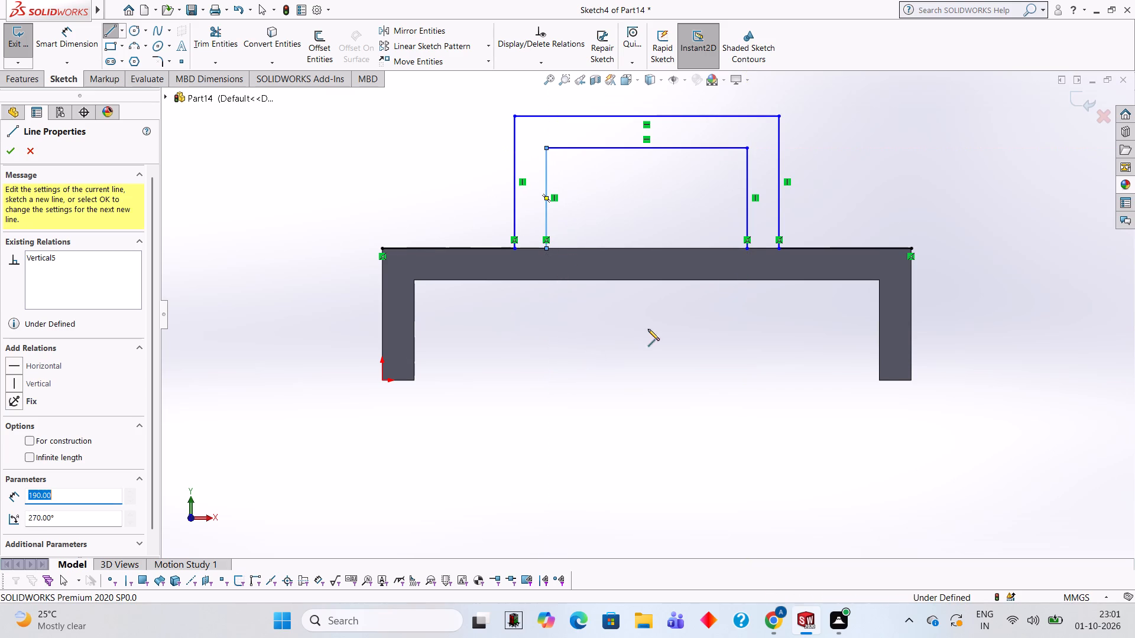
Trim away the two sketch lines on the top edge between the bench's outer corners and the uprights.
{"action": "left_click", "coordinate": [220, 40]}
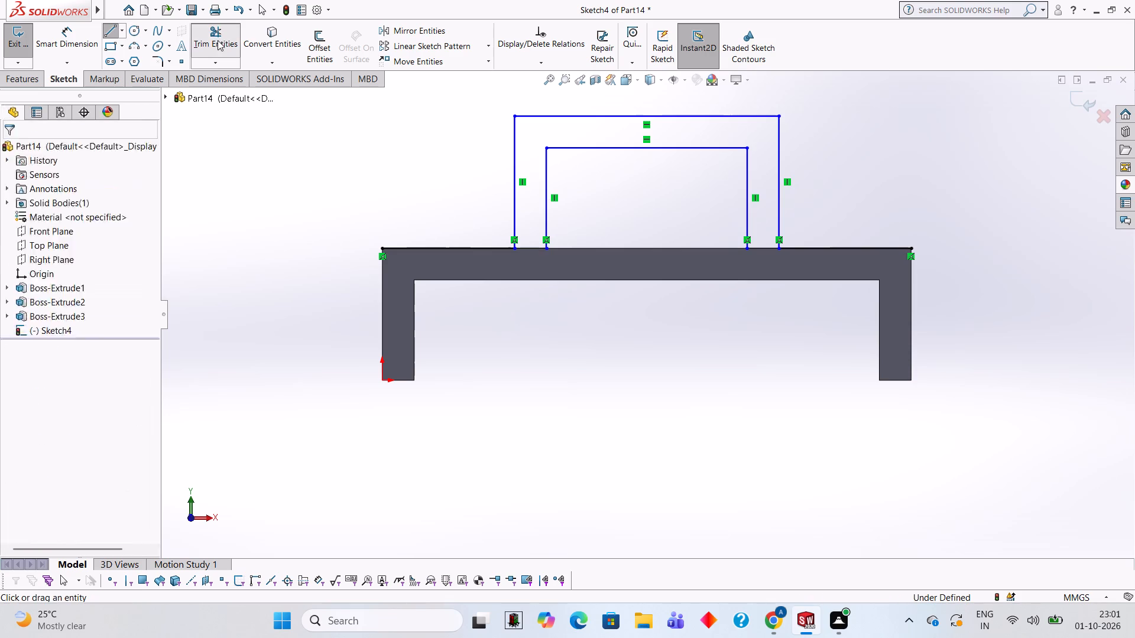
{"action": "left_click", "coordinate": [471, 252]}
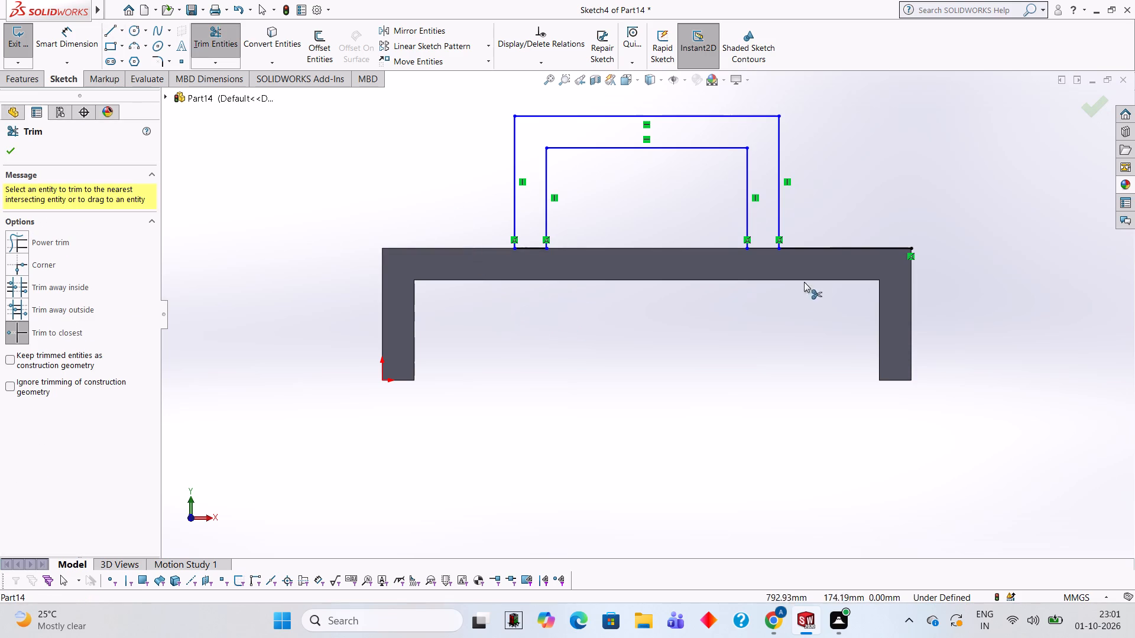
{"action": "left_click", "coordinate": [818, 247]}
Extrude the upper frame profile 60 mm in the reversed direction, inward over the bench end.
{"action": "middle_click_drag", "start_coordinate": [852, 181], "coordinate": [734, 317]}
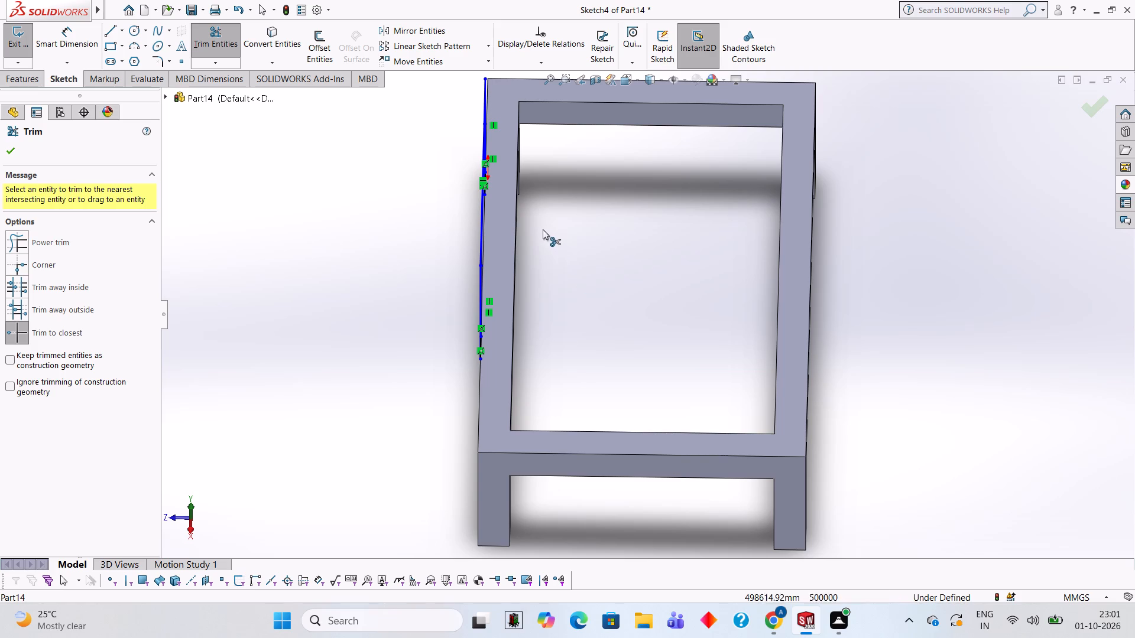
{"action": "middle_click_drag", "start_coordinate": [274, 222], "coordinate": [382, 228]}
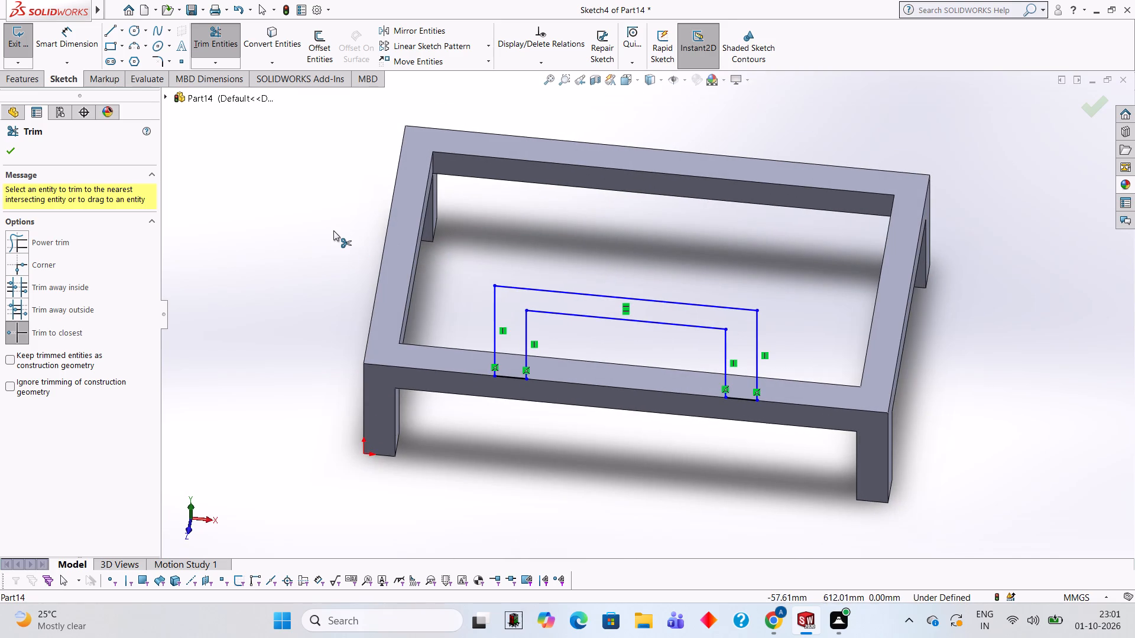
{"action": "left_click", "coordinate": [37, 75]}
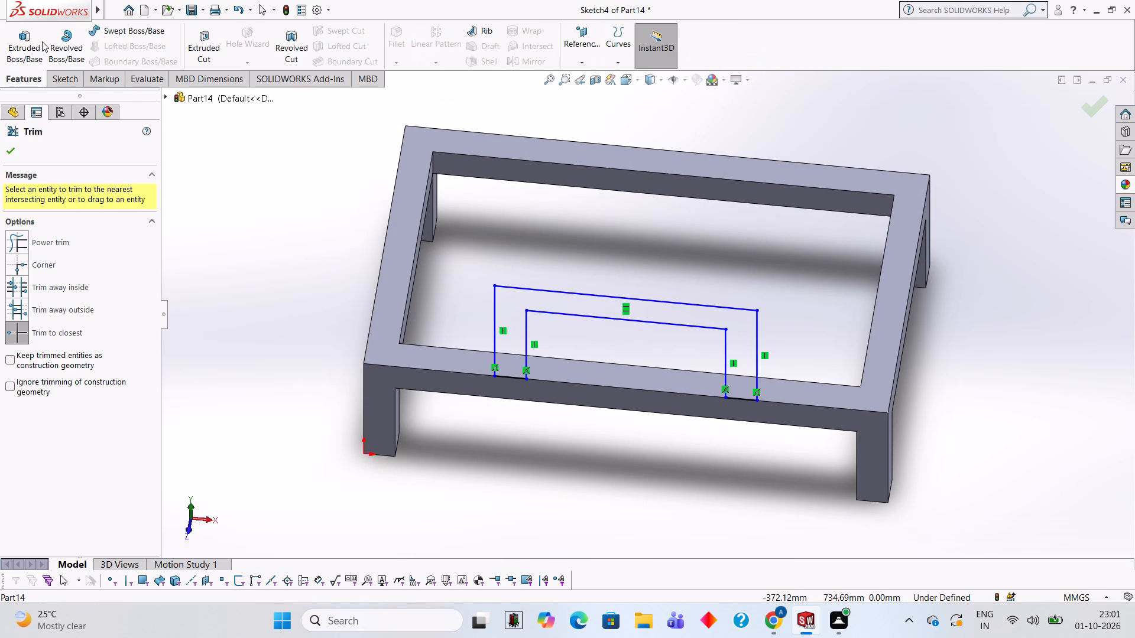
{"action": "left_click", "coordinate": [42, 41]}
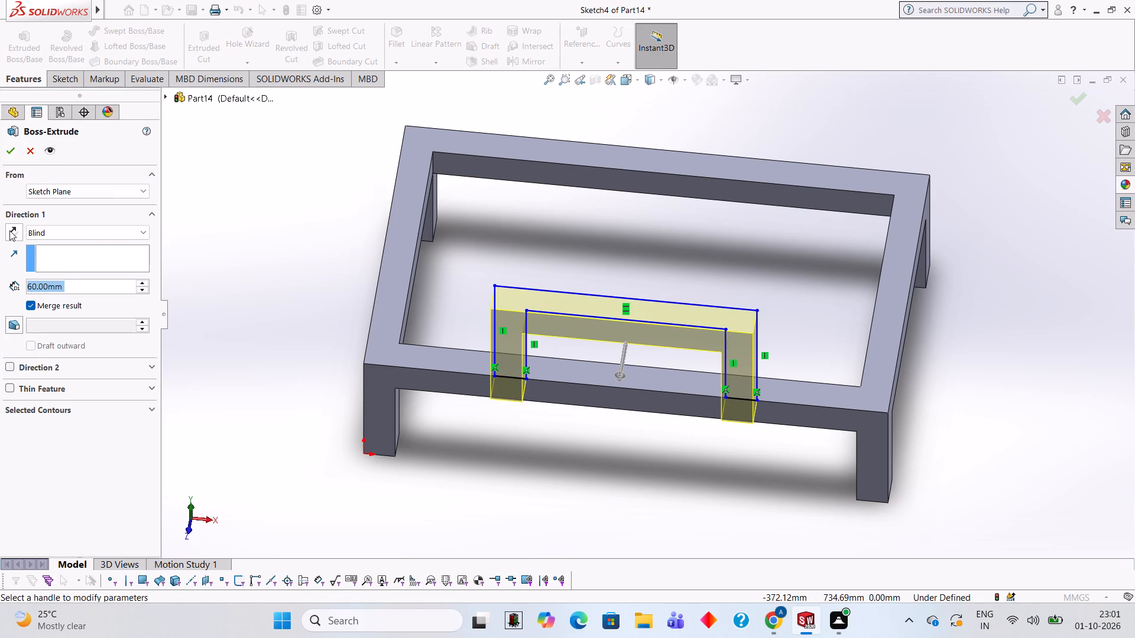
{"action": "left_click", "coordinate": [9, 230]}
{"action": "left_click", "coordinate": [13, 155]}
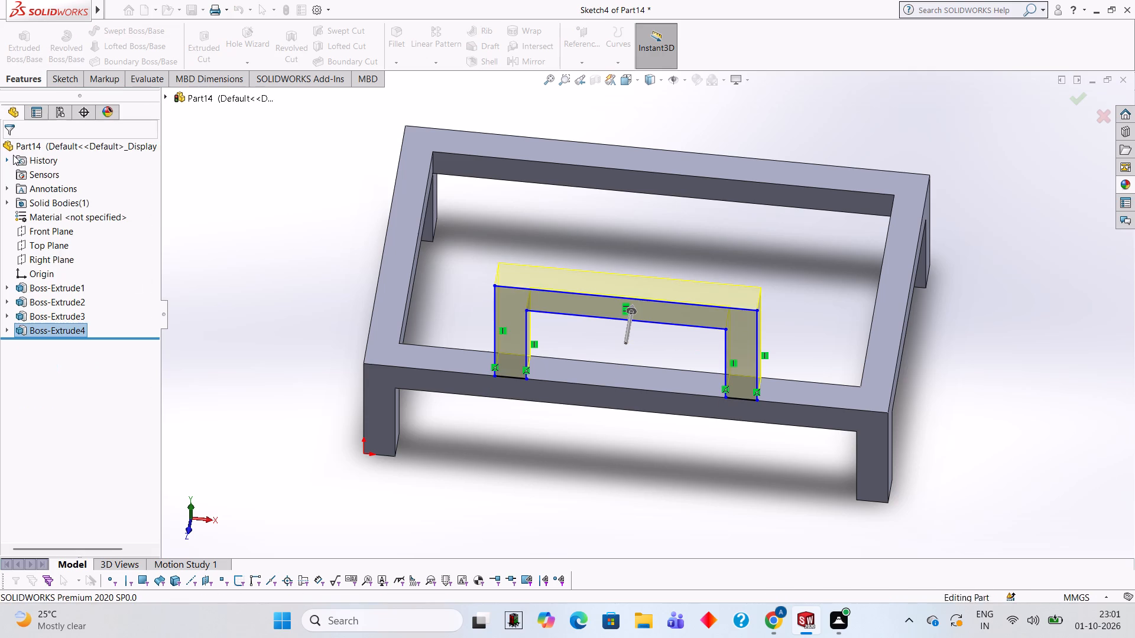
{"action": "left_click", "coordinate": [239, 291]}
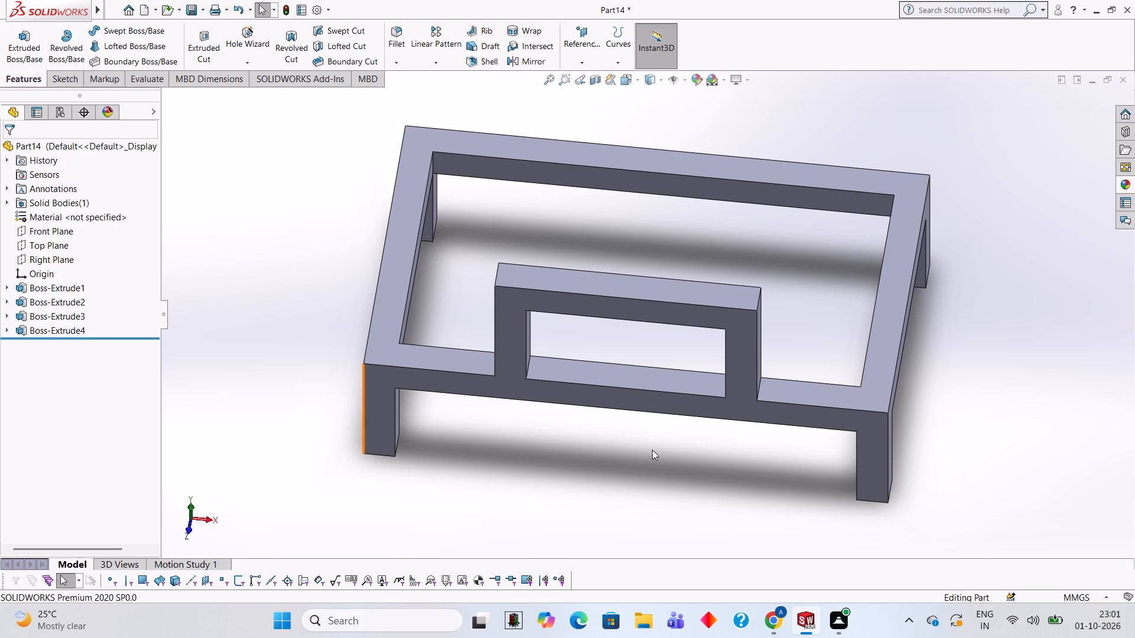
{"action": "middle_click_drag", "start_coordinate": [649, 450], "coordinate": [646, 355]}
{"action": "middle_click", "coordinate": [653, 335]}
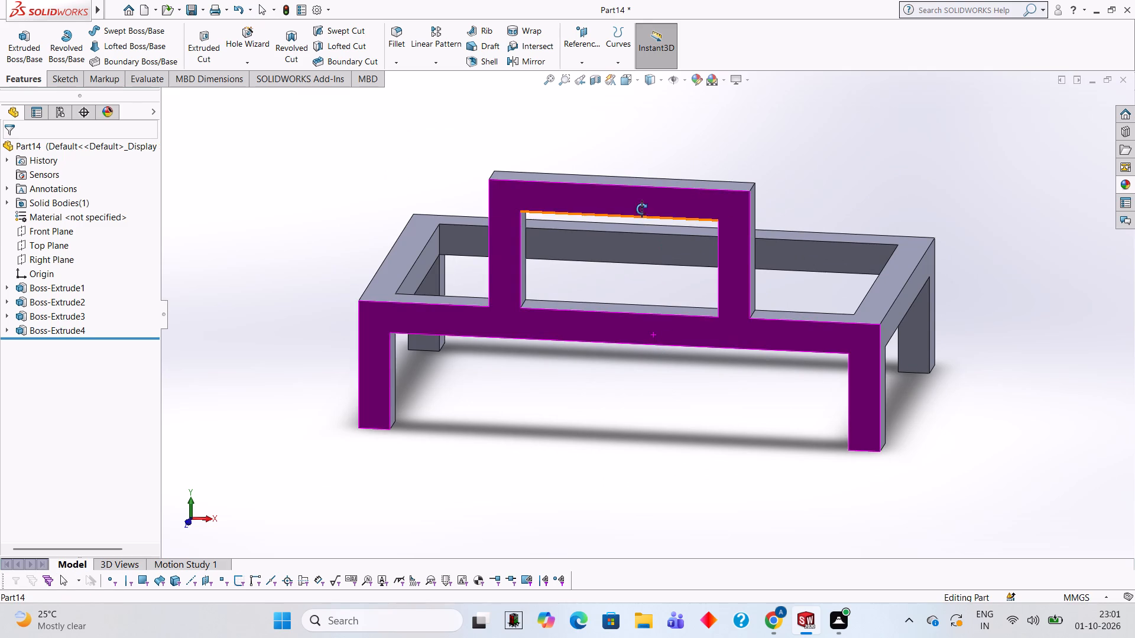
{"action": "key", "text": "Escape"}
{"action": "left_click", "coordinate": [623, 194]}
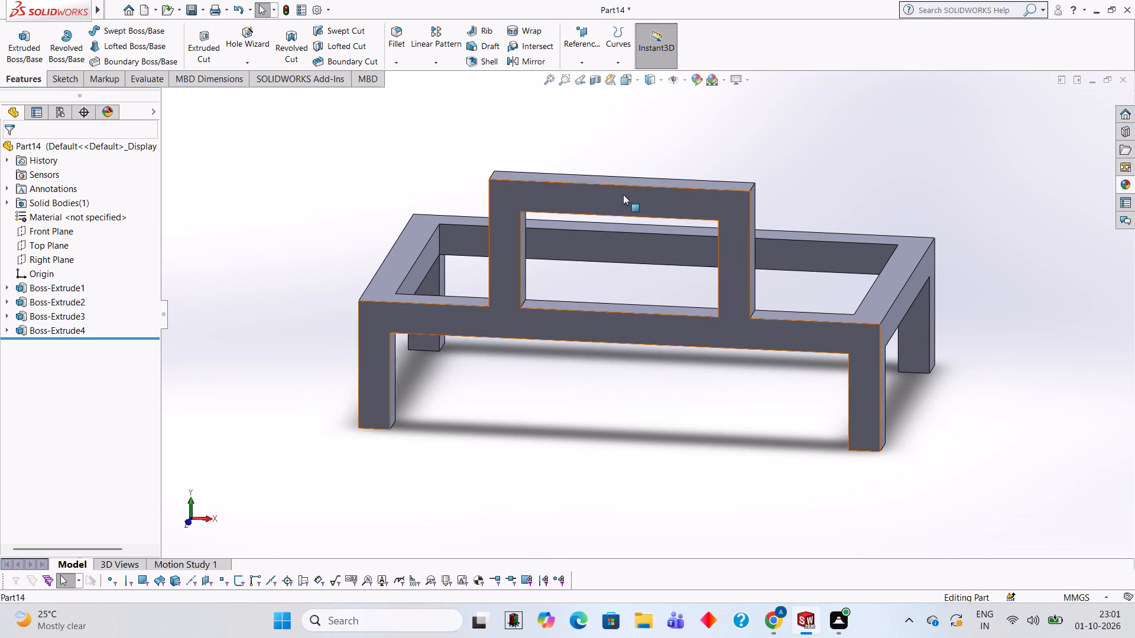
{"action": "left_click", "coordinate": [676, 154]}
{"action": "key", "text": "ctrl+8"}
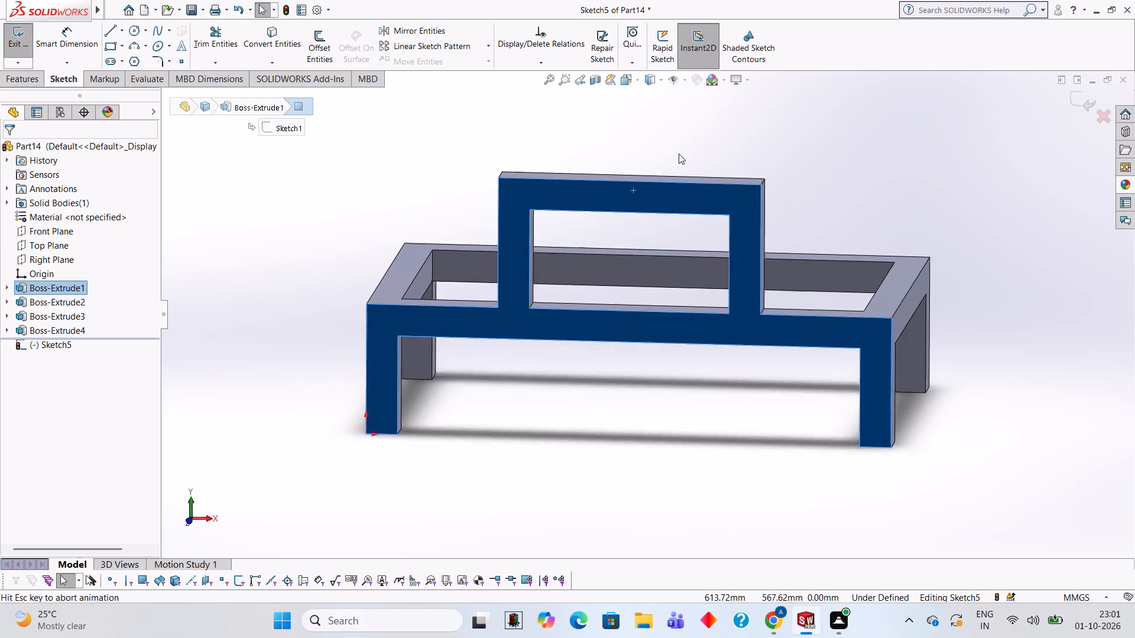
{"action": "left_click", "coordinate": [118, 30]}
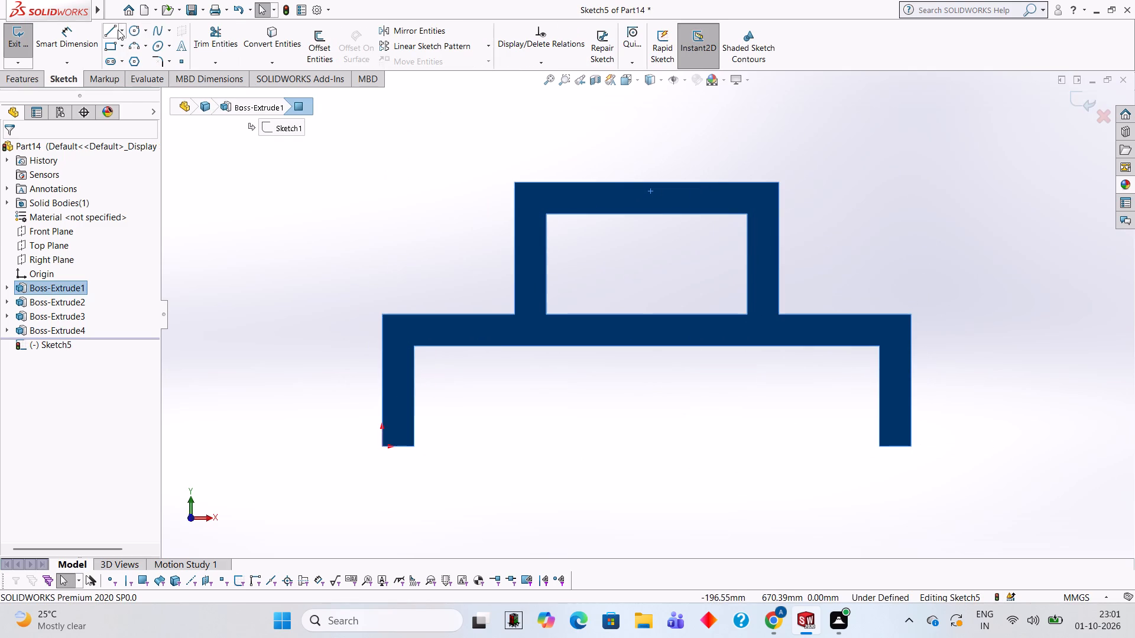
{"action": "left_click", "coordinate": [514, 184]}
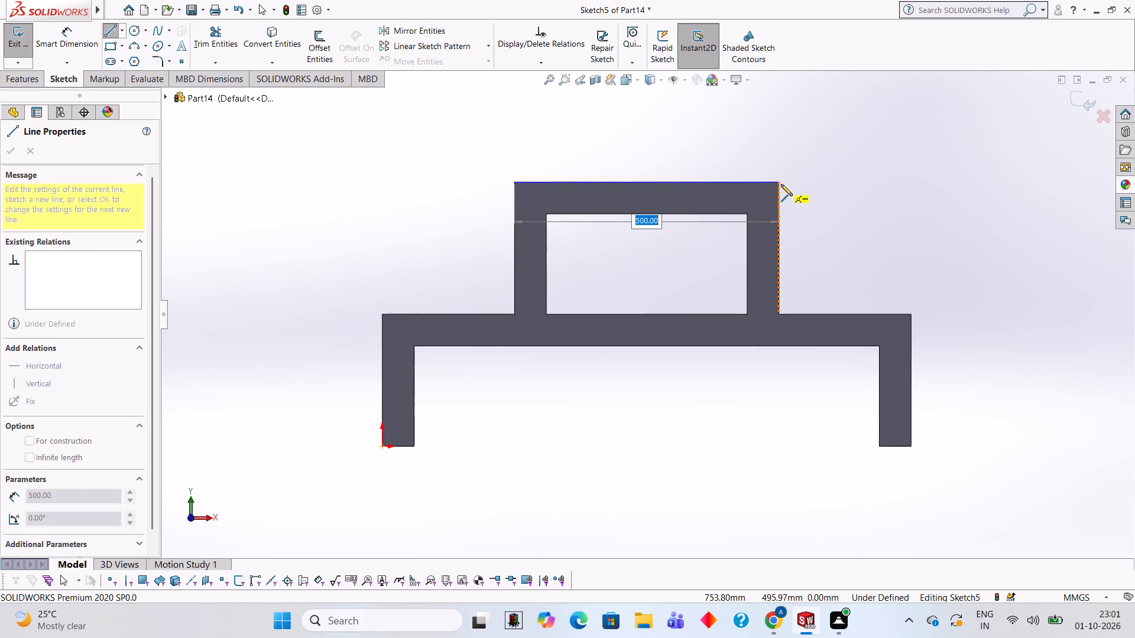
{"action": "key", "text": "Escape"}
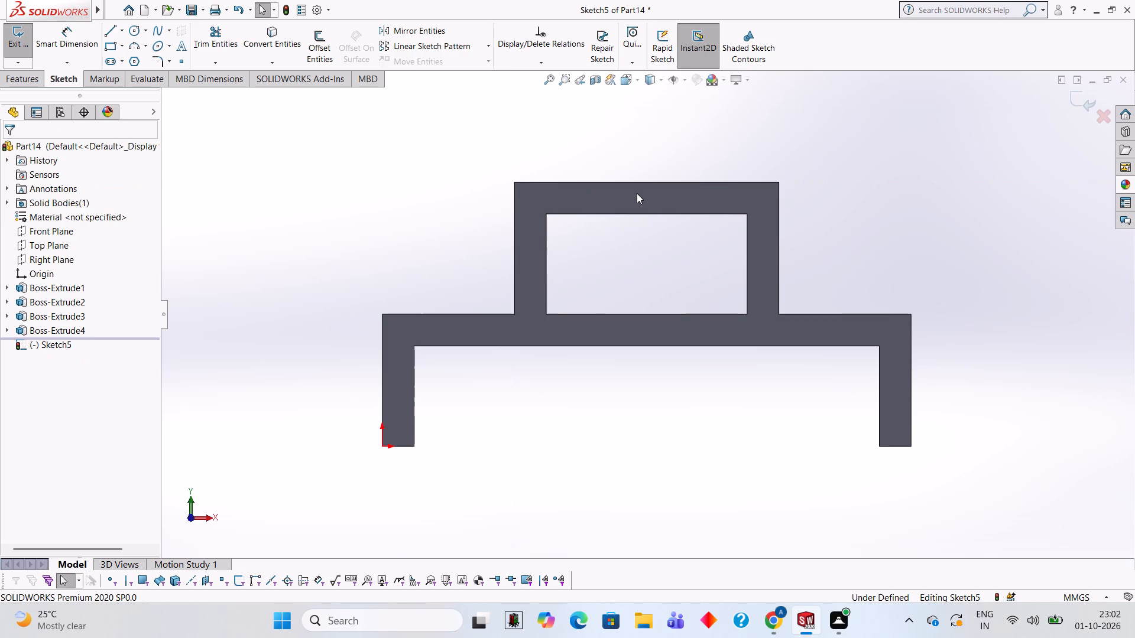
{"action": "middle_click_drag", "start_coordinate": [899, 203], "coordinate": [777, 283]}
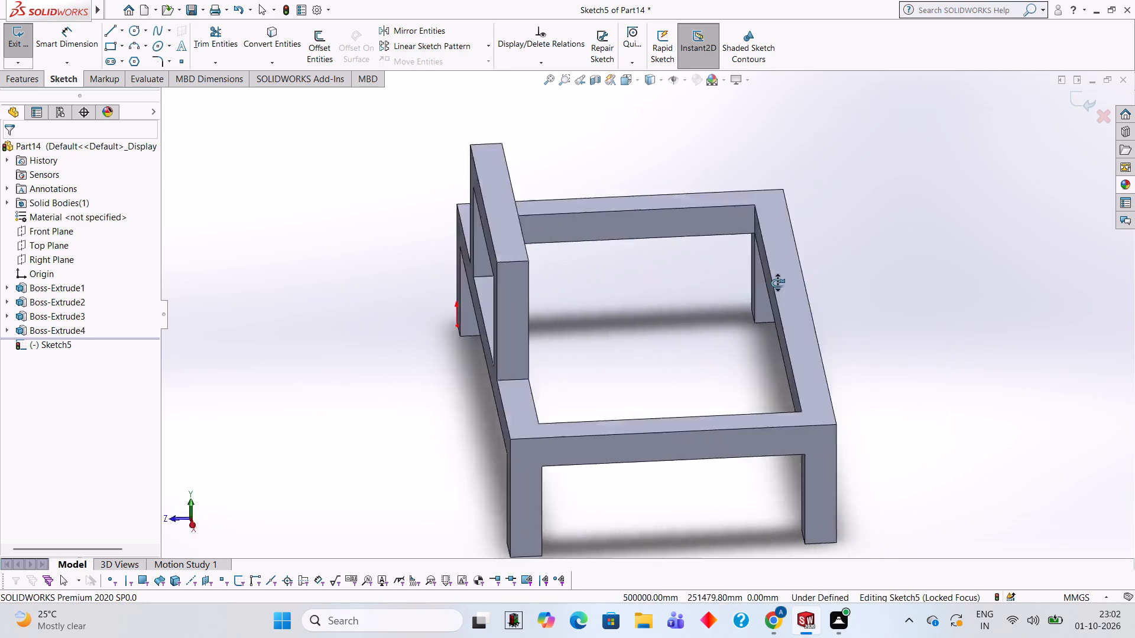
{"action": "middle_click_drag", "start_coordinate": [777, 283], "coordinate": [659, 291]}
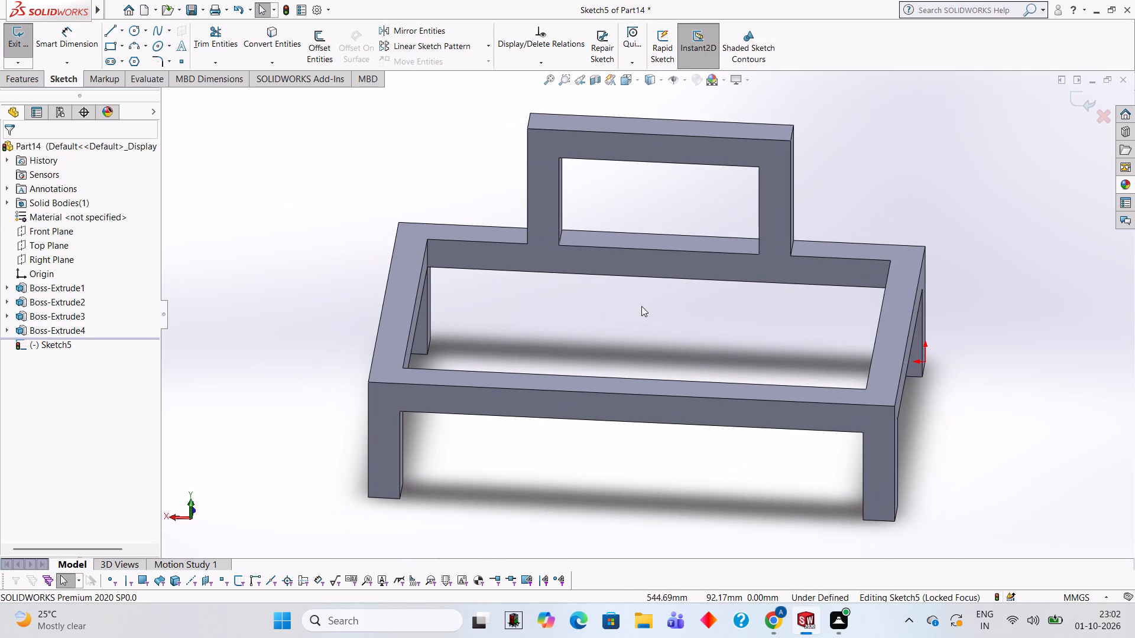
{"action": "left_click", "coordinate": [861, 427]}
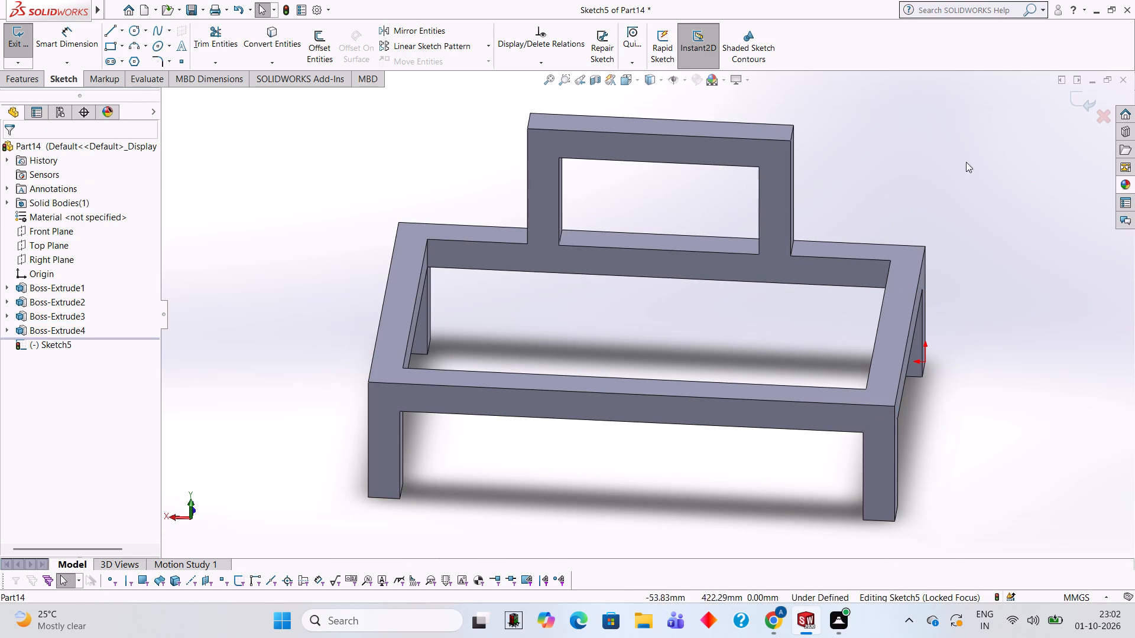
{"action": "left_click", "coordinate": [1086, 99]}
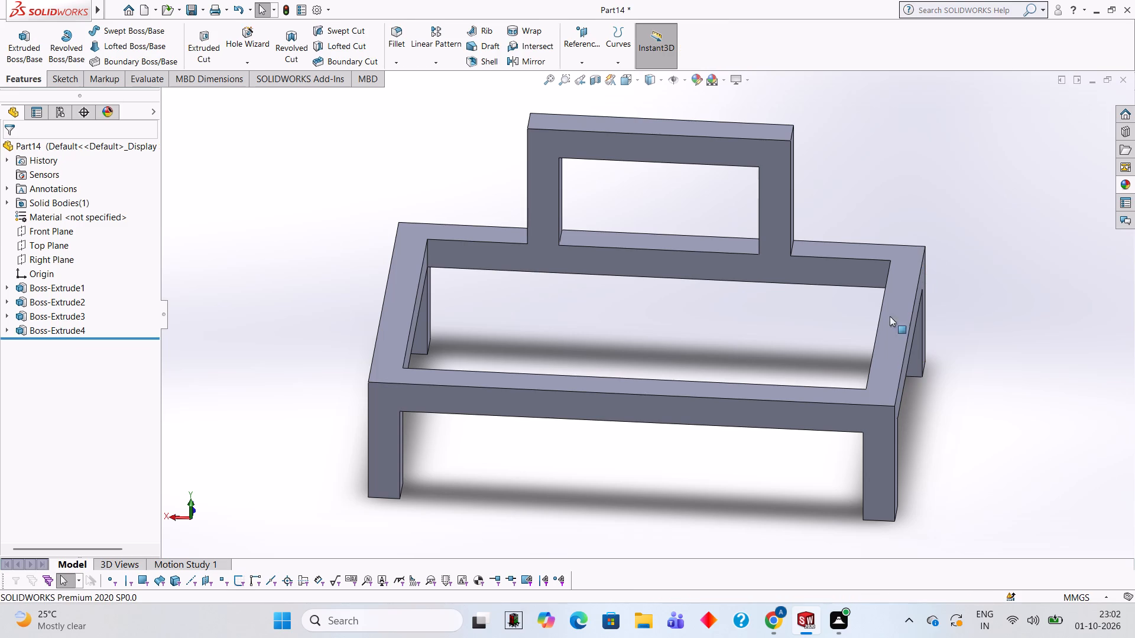
Start a sketch on the opposite bench end's outer face and trace the upper frame's 250 mm outer uprights and 500 mm top edge.
{"action": "left_click", "coordinate": [712, 405]}
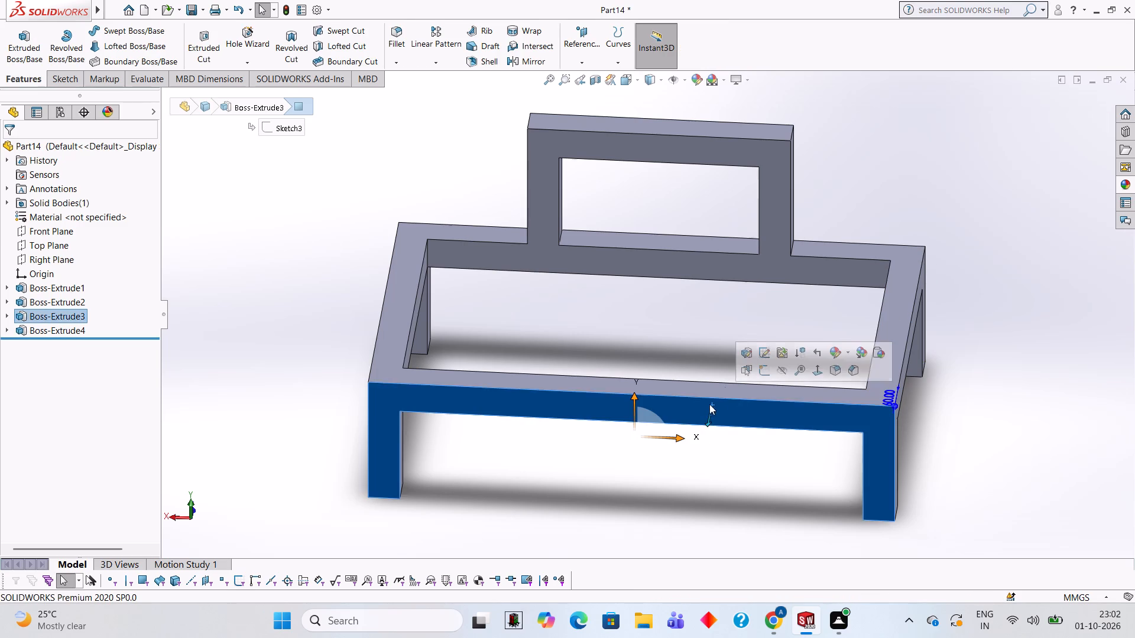
{"action": "left_click", "coordinate": [767, 372]}
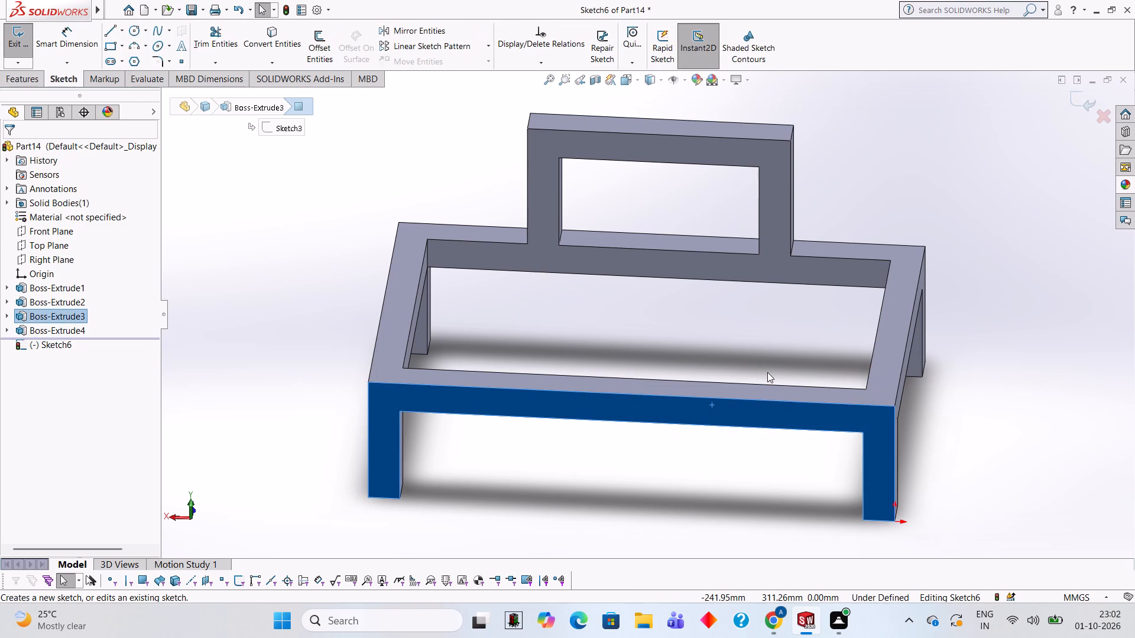
{"action": "key", "text": "ctrl+8"}
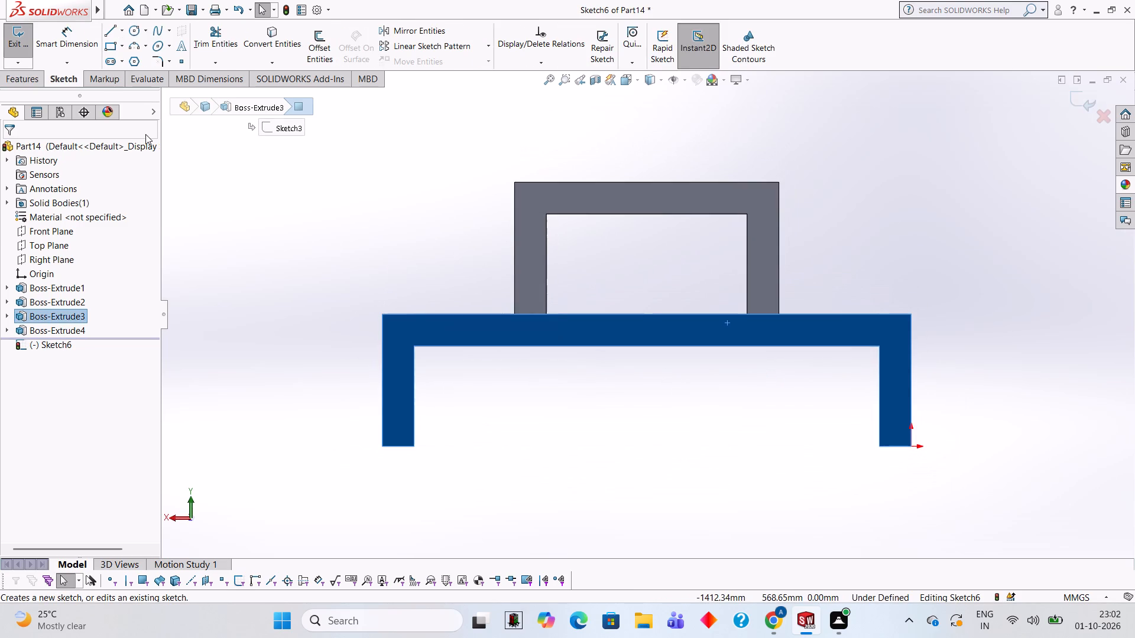
{"action": "left_click", "coordinate": [103, 32]}
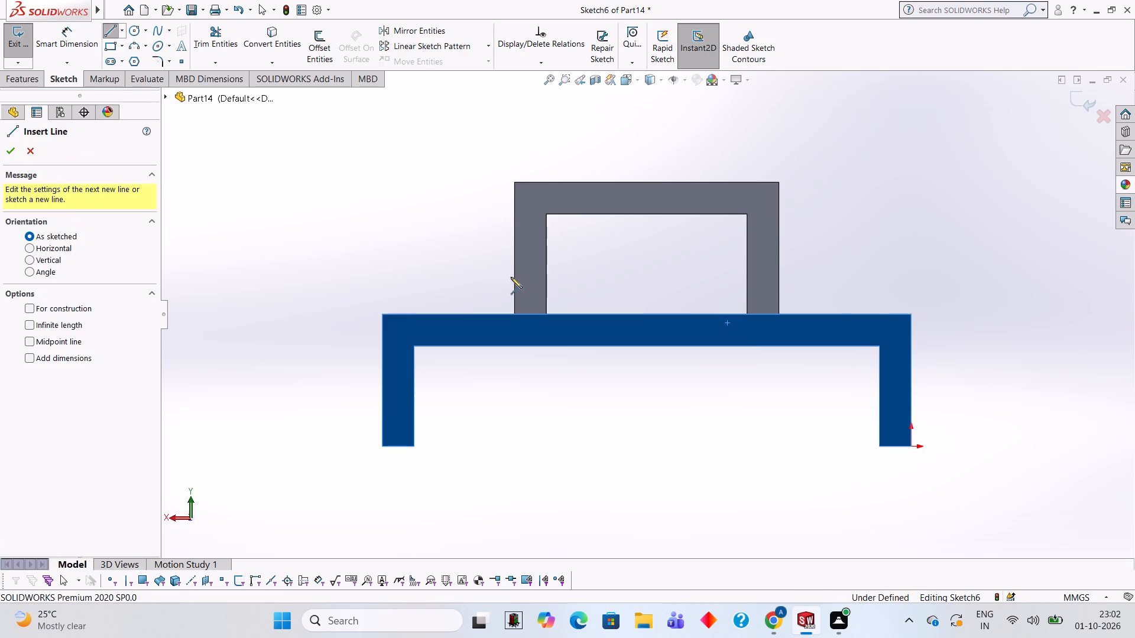
{"action": "left_click", "coordinate": [513, 313]}
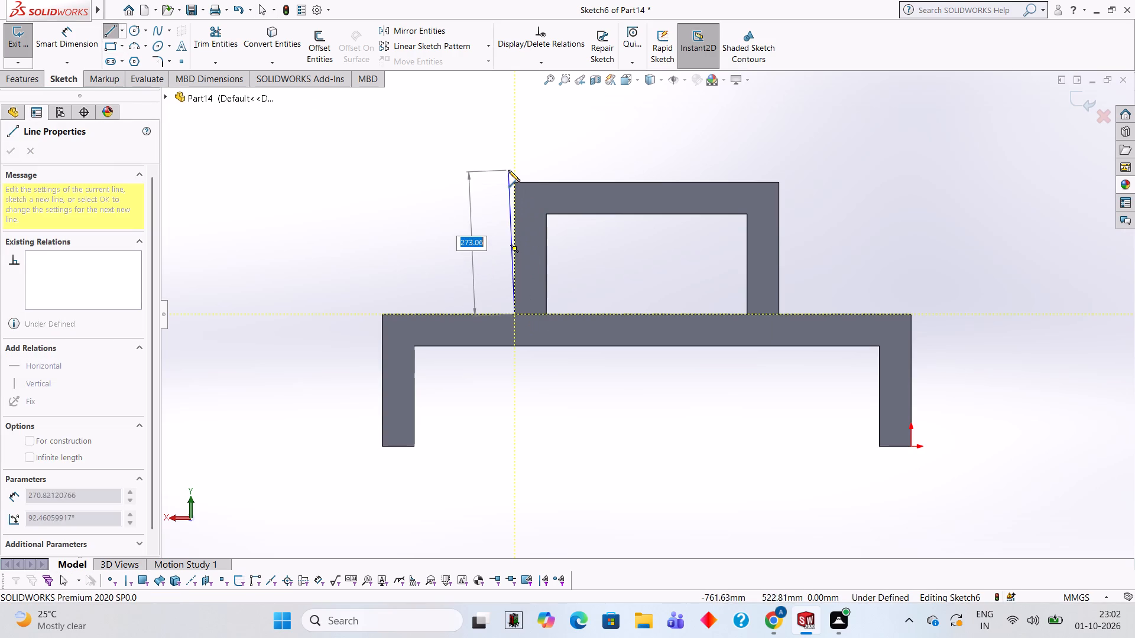
{"action": "left_click", "coordinate": [514, 181]}
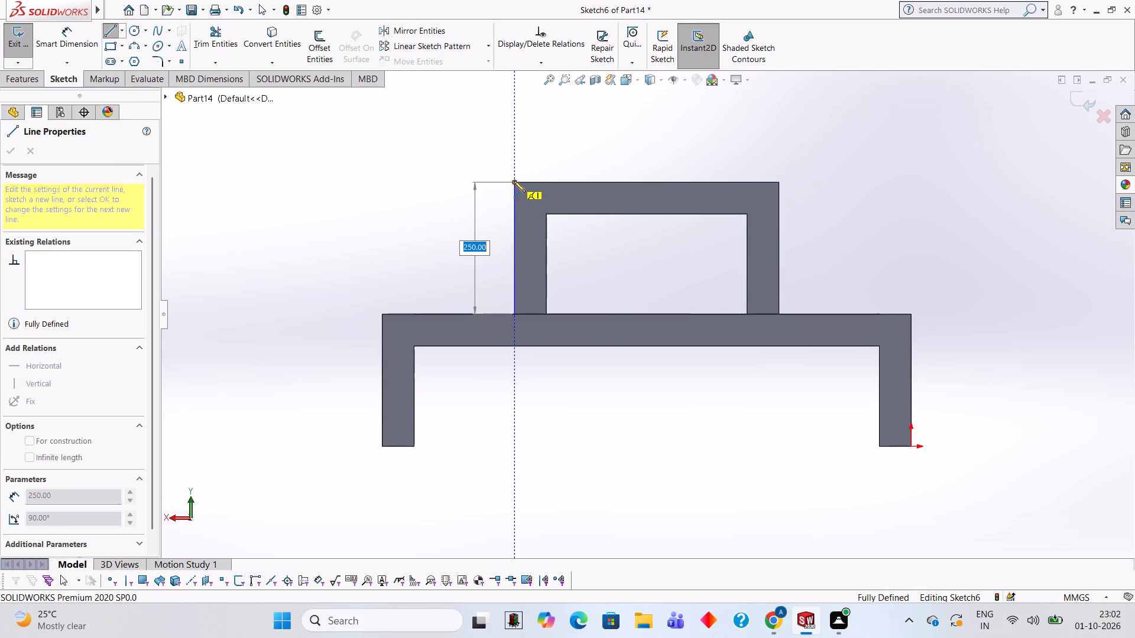
{"action": "left_click", "coordinate": [779, 182]}
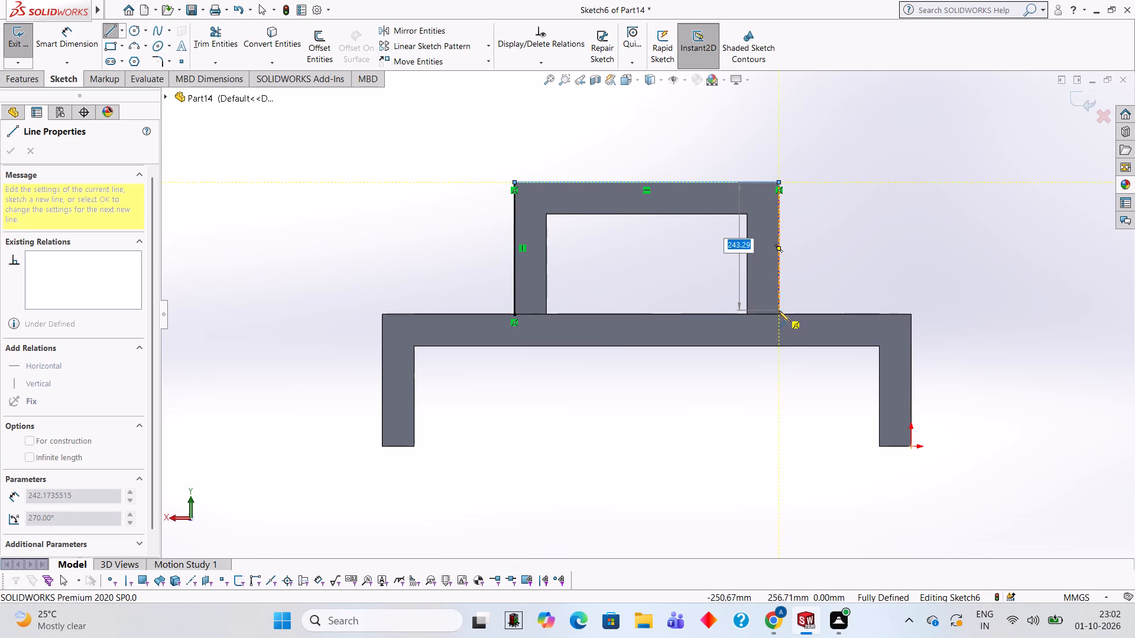
{"action": "left_click", "coordinate": [780, 313]}
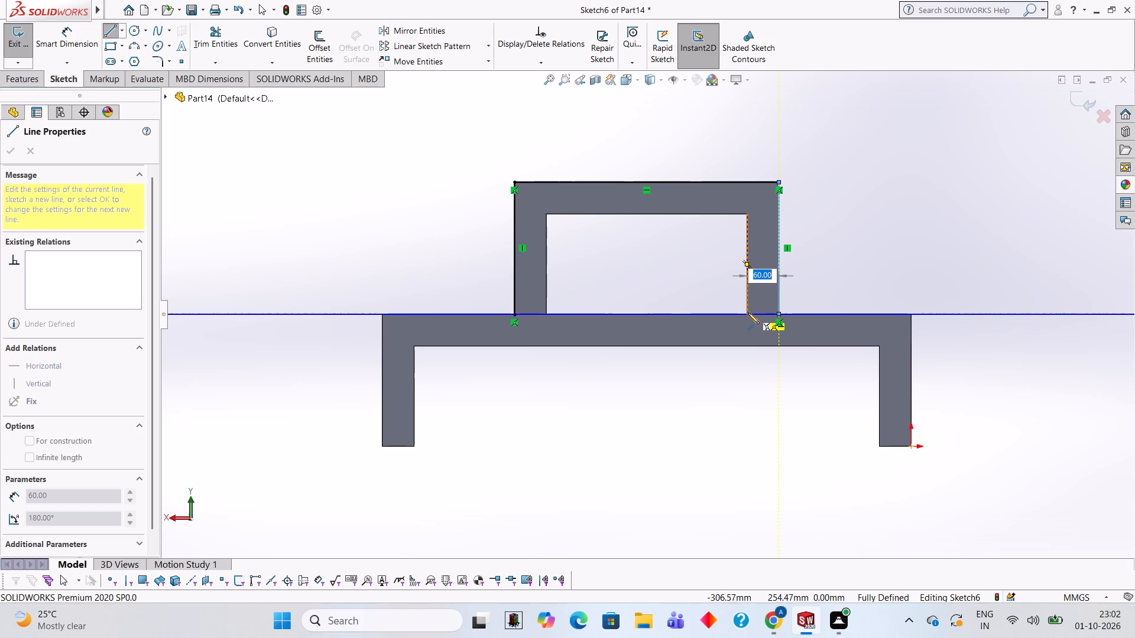
Close the frame profile with its inner outline: 60 mm inward, 190 mm up, 380 mm across, down to the bench top edge, and out to the remaining corner.
{"action": "left_click", "coordinate": [746, 313]}
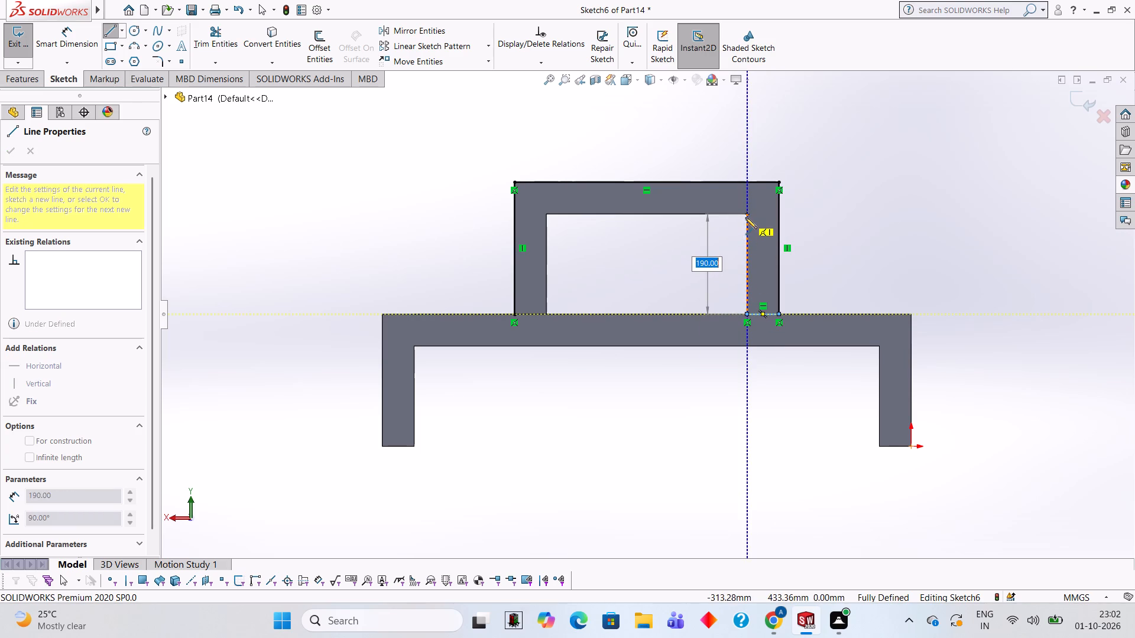
{"action": "left_click", "coordinate": [746, 214]}
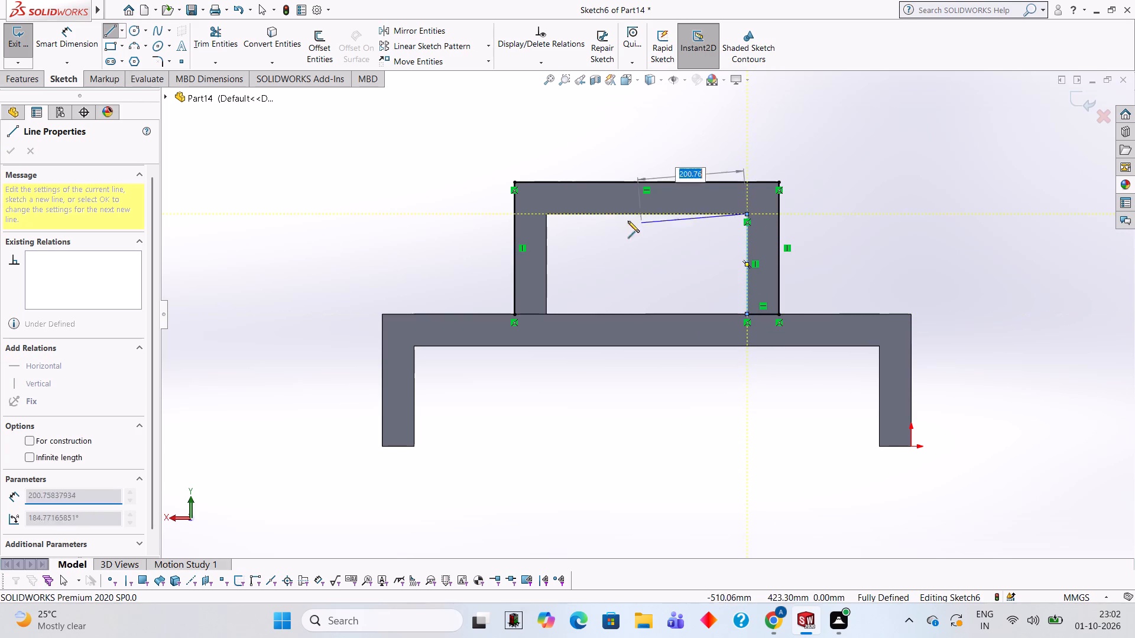
{"action": "left_click", "coordinate": [546, 214]}
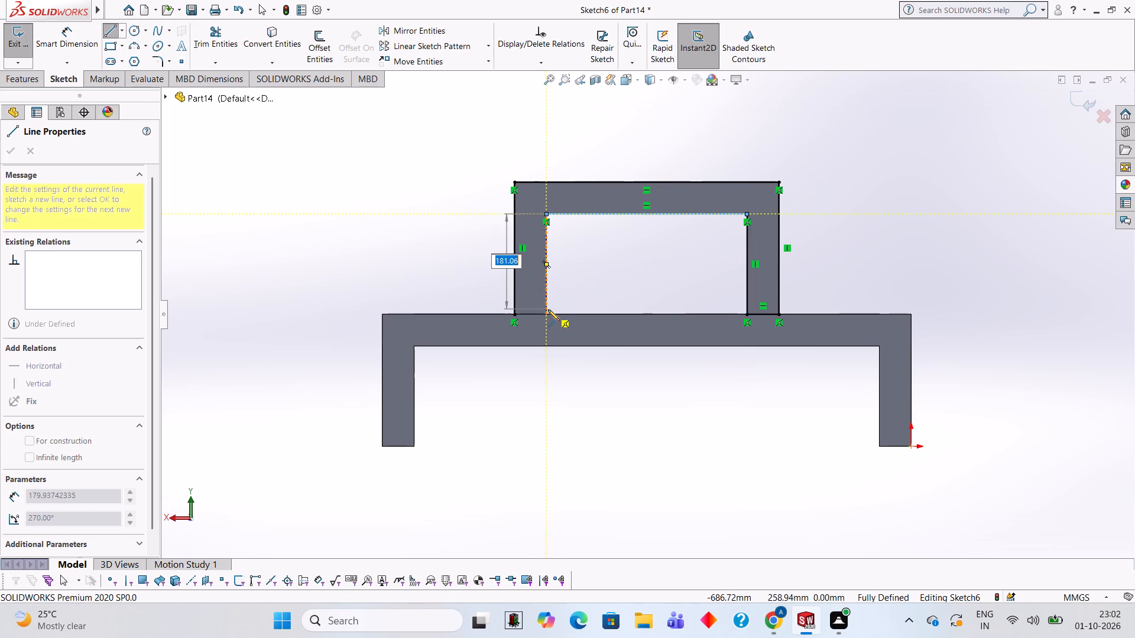
{"action": "left_click", "coordinate": [546, 313]}
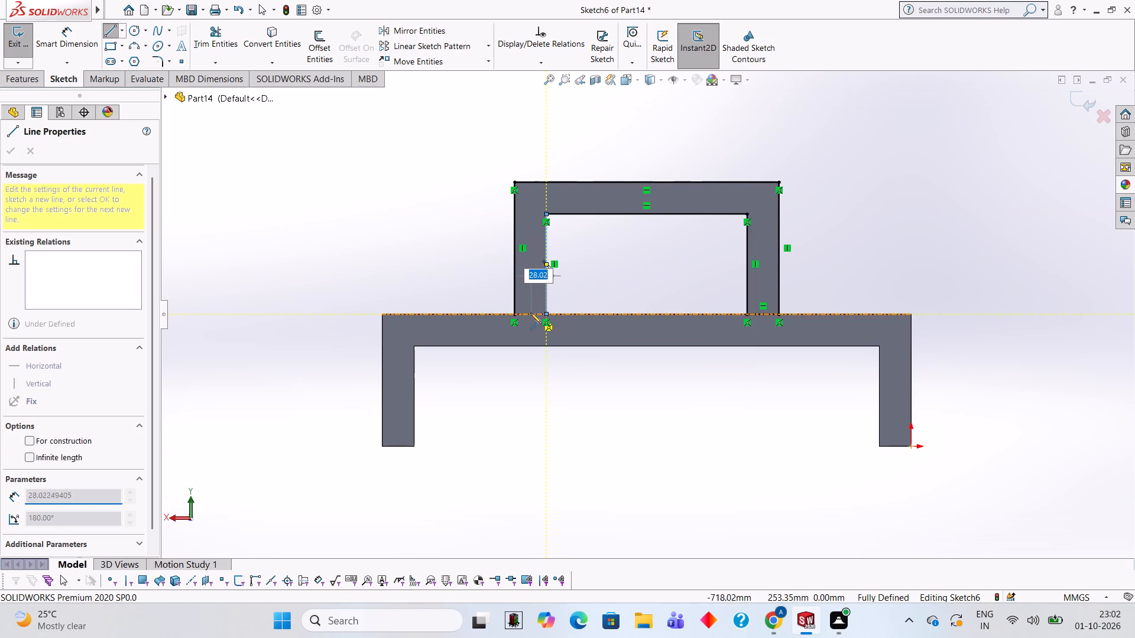
{"action": "left_click", "coordinate": [515, 313]}
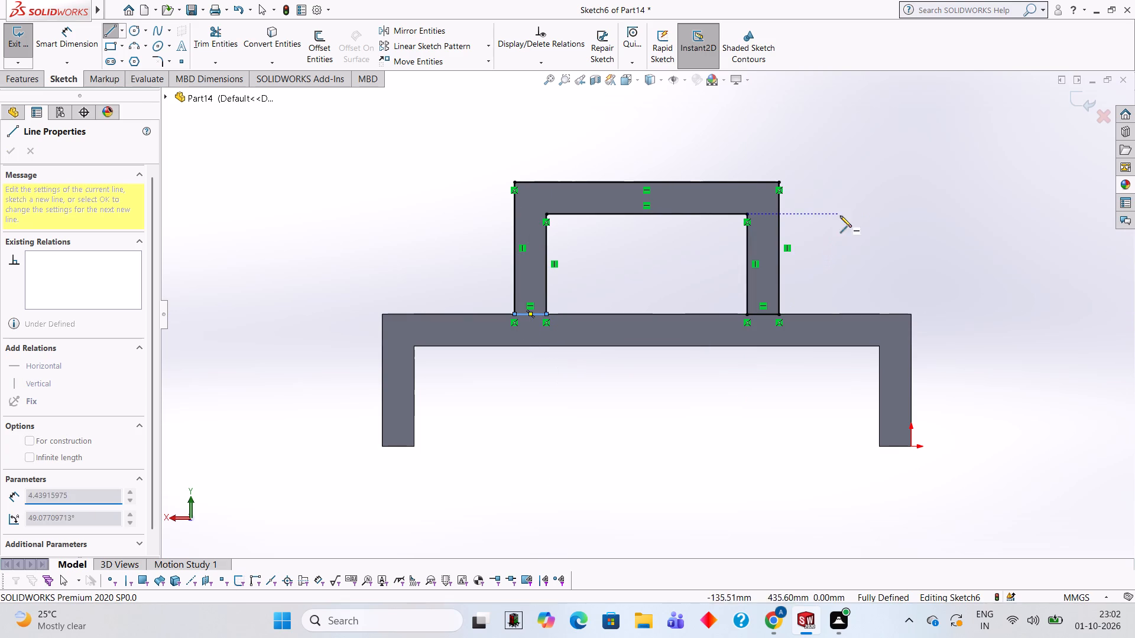
Extrude the second upper frame profile as a blind 60 mm boss merged with the bench frame.
{"action": "middle_click_drag", "start_coordinate": [821, 181], "coordinate": [822, 313]}
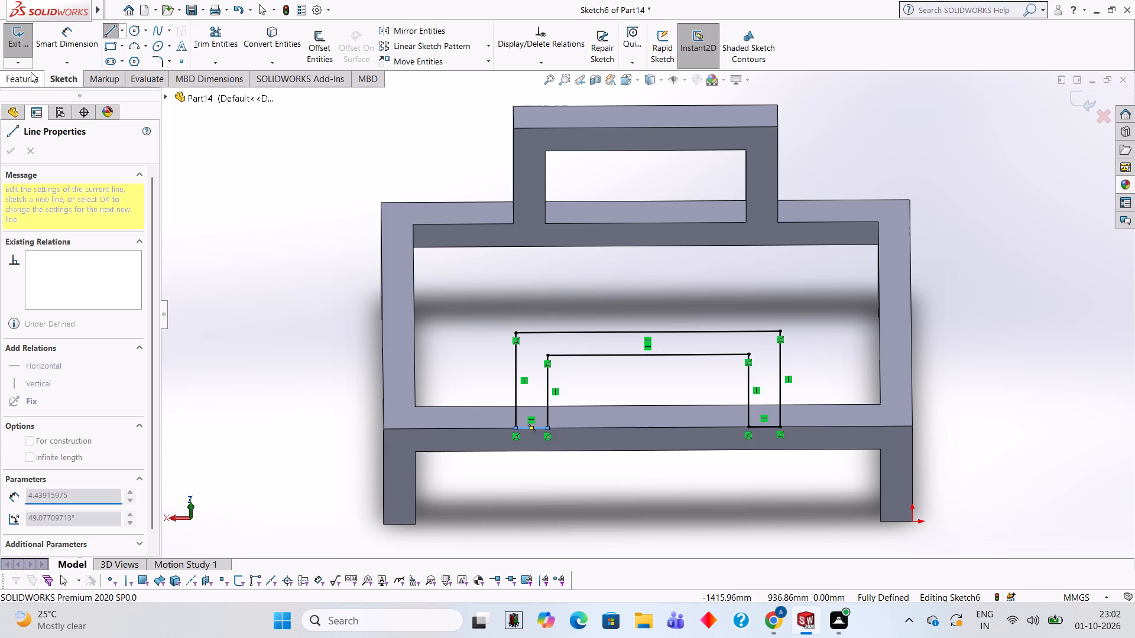
{"action": "left_click", "coordinate": [36, 74]}
{"action": "left_click", "coordinate": [29, 51]}
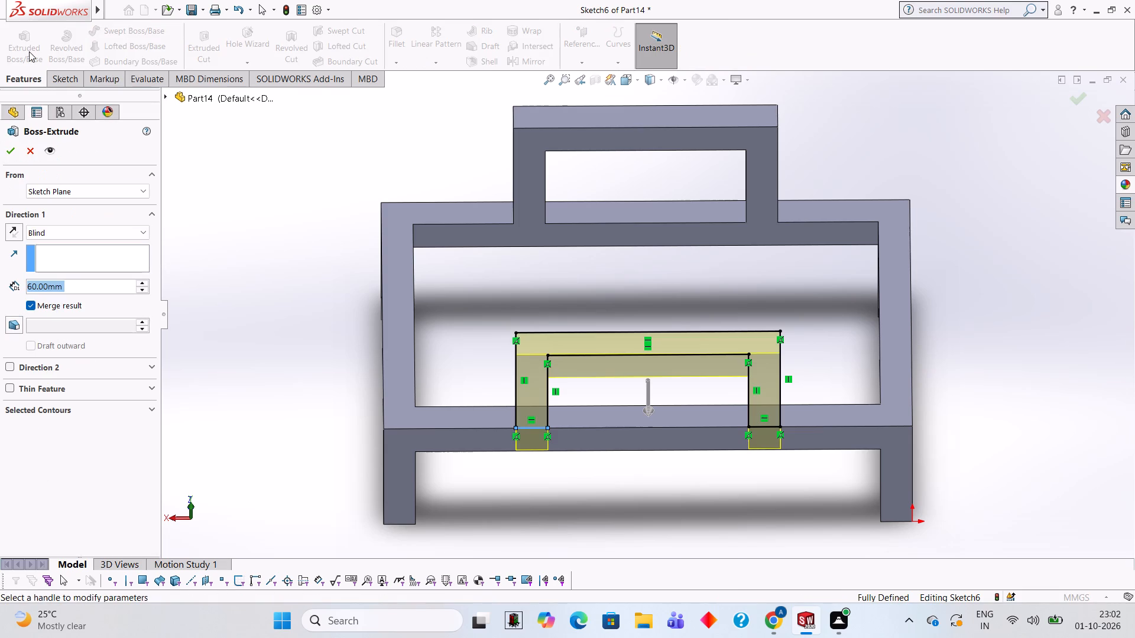
{"action": "middle_click_drag", "start_coordinate": [327, 265], "coordinate": [430, 309]}
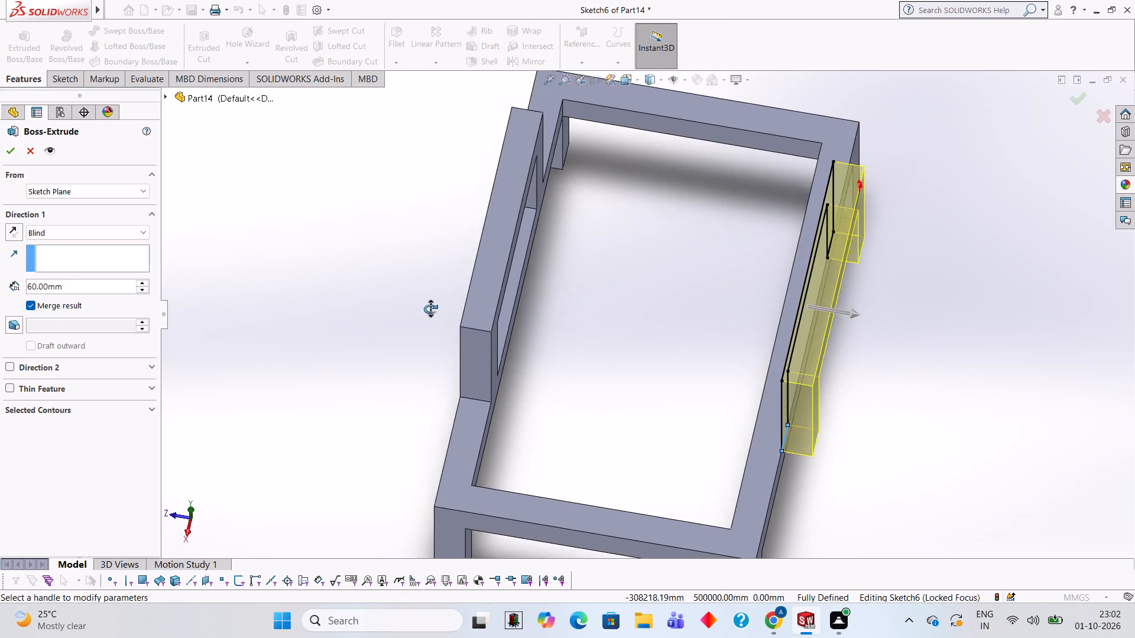
{"action": "middle_click_drag", "start_coordinate": [430, 309], "coordinate": [442, 206]}
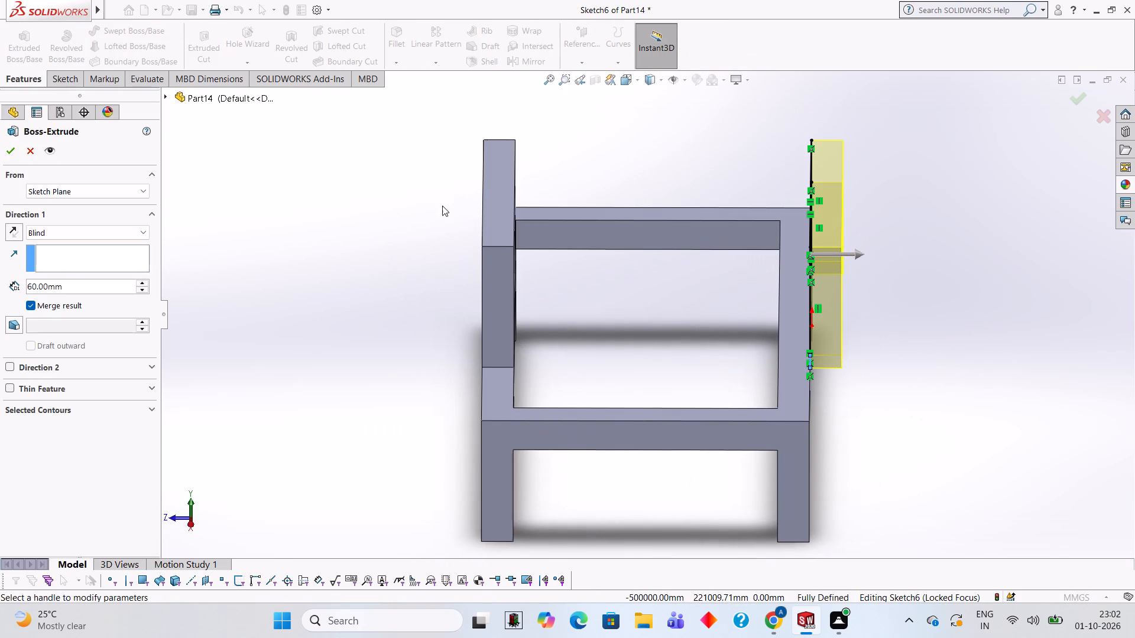
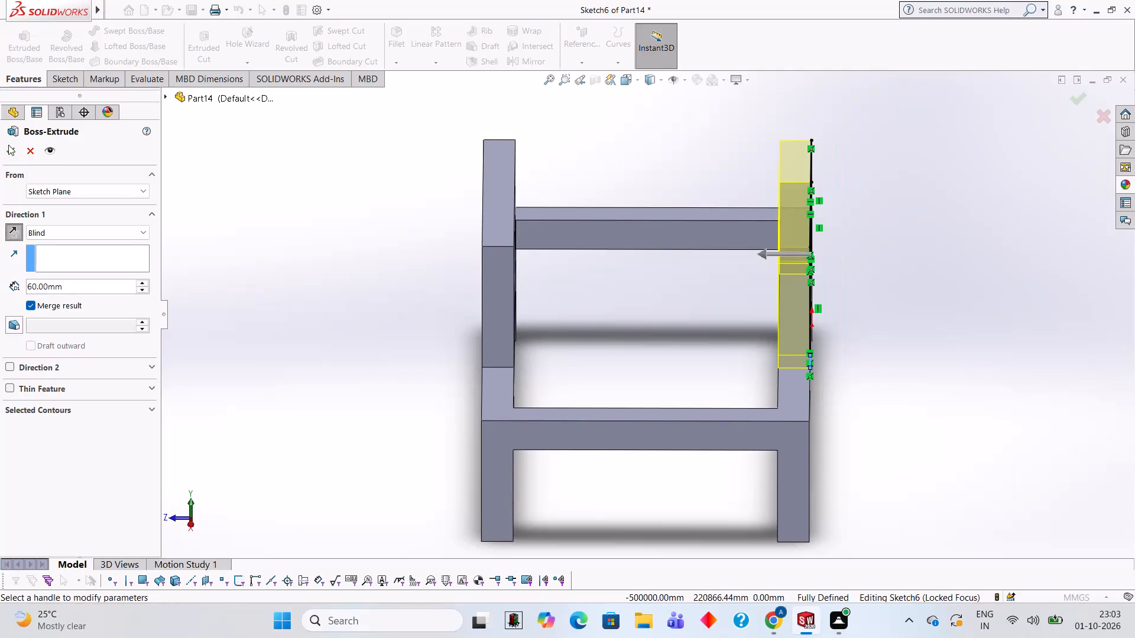
Accept the 60 mm blind extrusion of the second upper frame.
{"action": "left_click", "coordinate": [8, 145]}
{"action": "left_click", "coordinate": [260, 240]}
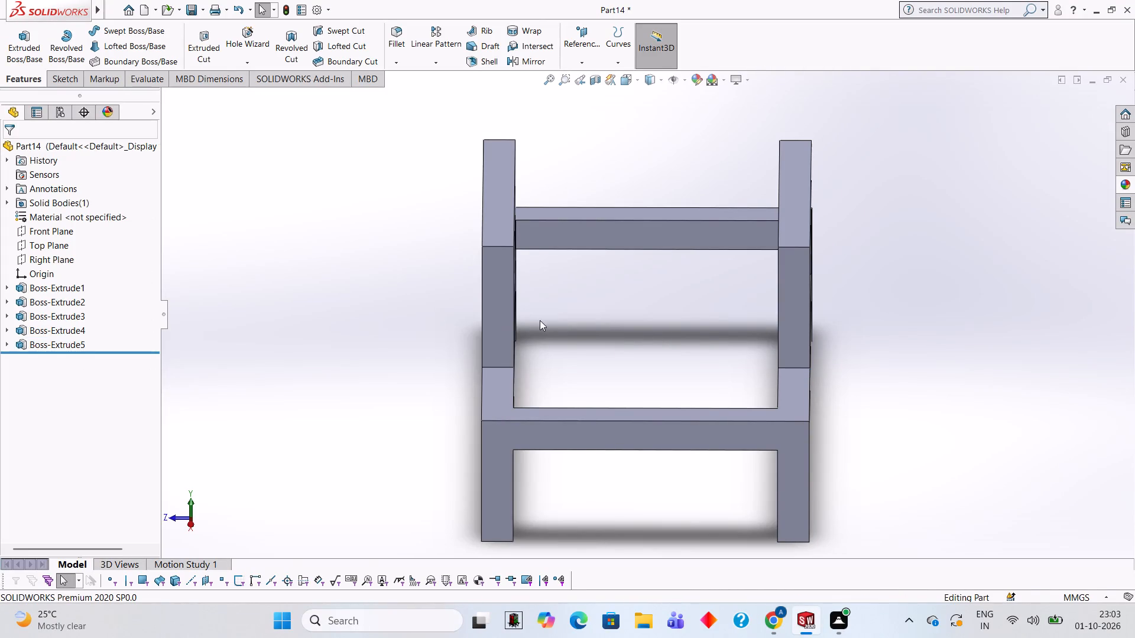
Examine the bench frame and both upper frames from several angles.
{"action": "middle_click_drag", "start_coordinate": [554, 314], "coordinate": [452, 315]}
{"action": "left_click", "coordinate": [321, 208]}
{"action": "middle_click_drag", "start_coordinate": [403, 267], "coordinate": [629, 346]}
{"action": "scroll", "coordinate": [403, 267], "scroll_direction": "up", "scroll_amount": 1}
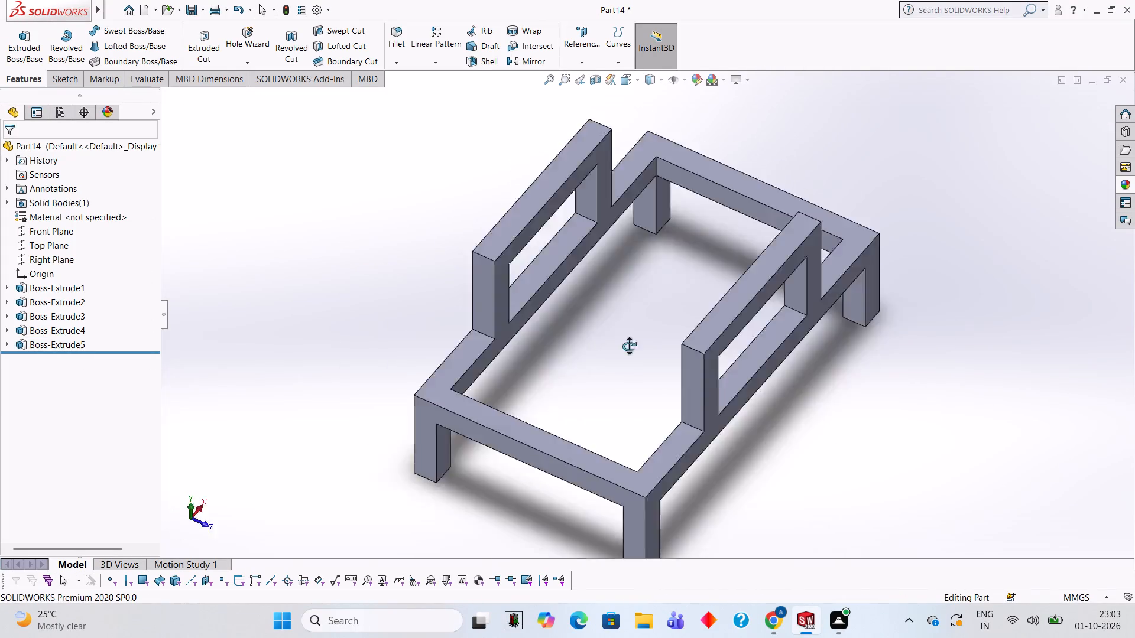
{"action": "middle_click_drag", "start_coordinate": [629, 346], "coordinate": [584, 310]}
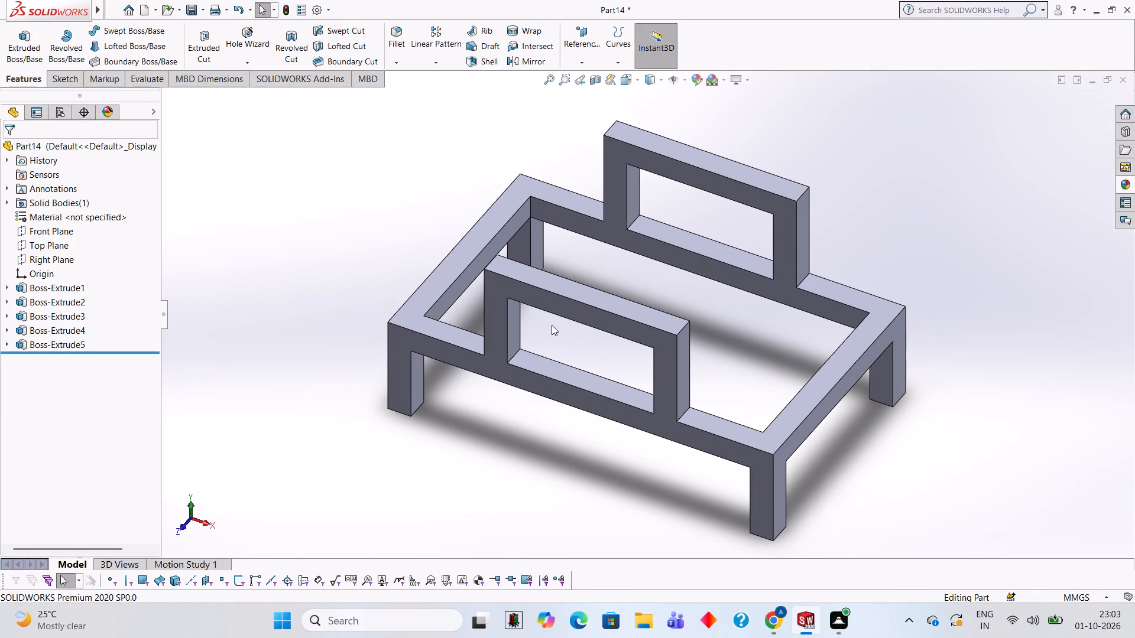
{"action": "middle_click_drag", "start_coordinate": [573, 228], "coordinate": [611, 250]}
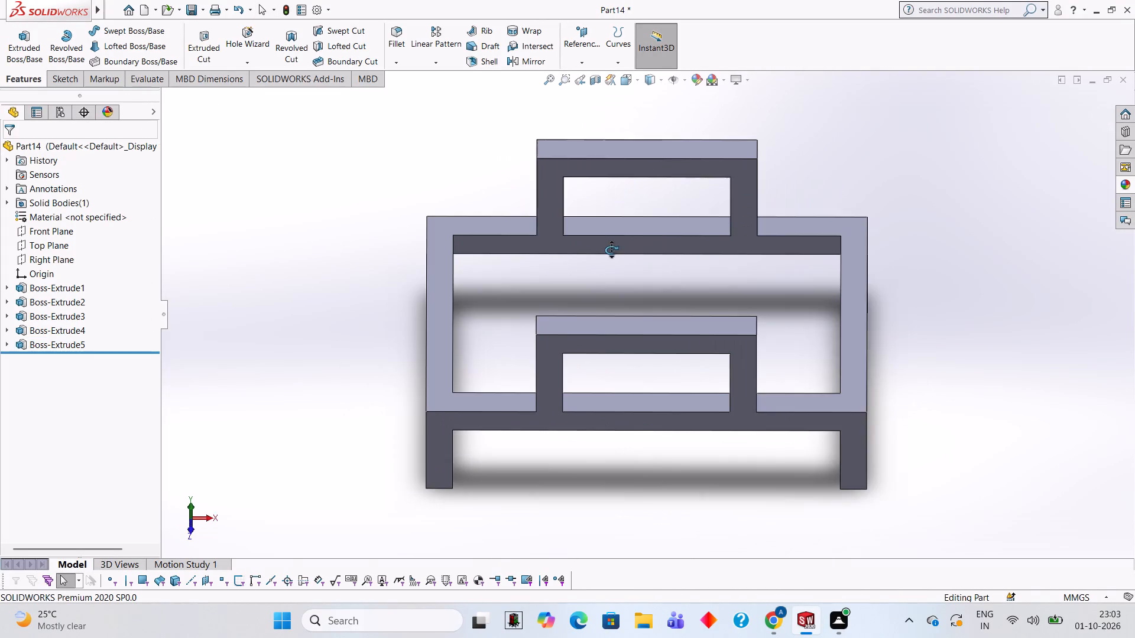
{"action": "middle_click_drag", "start_coordinate": [611, 250], "coordinate": [608, 249]}
{"action": "scroll", "coordinate": [612, 253], "scroll_direction": "up", "scroll_amount": 1}
{"action": "middle_click_drag", "start_coordinate": [586, 237], "coordinate": [530, 203]}
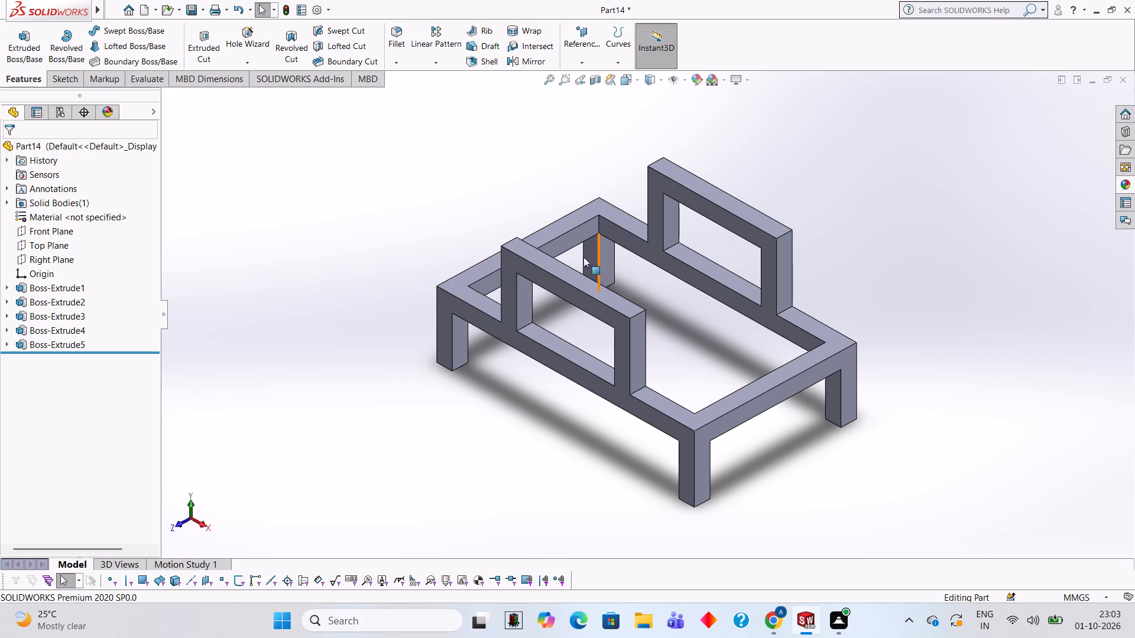
{"action": "middle_click_drag", "start_coordinate": [498, 196], "coordinate": [521, 248]}
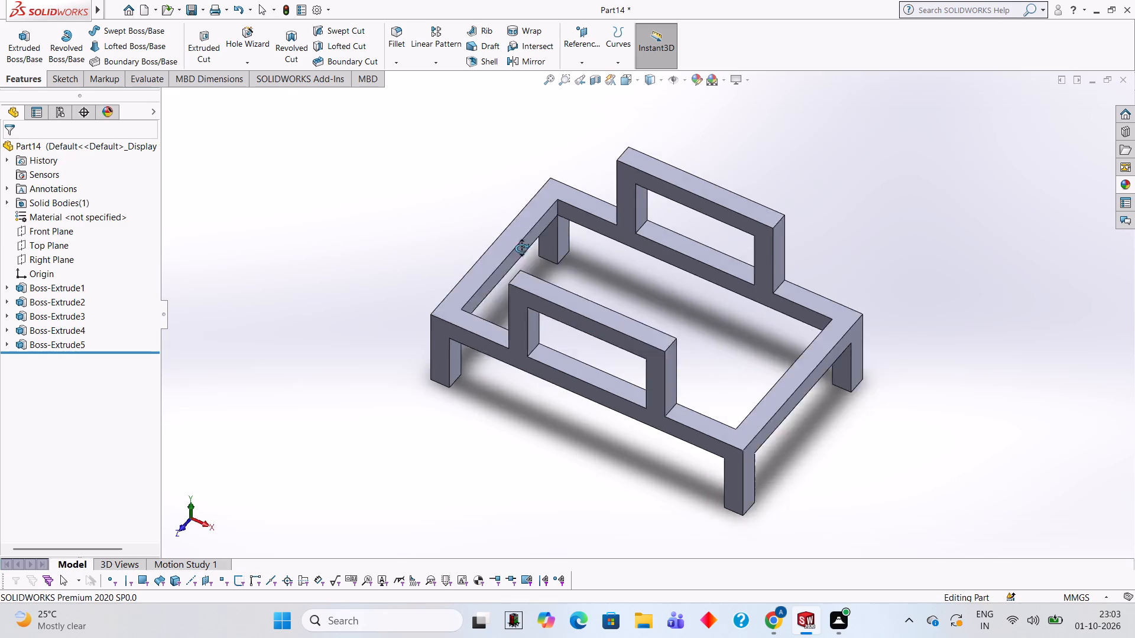
{"action": "middle_click_drag", "start_coordinate": [521, 248], "coordinate": [552, 331]}
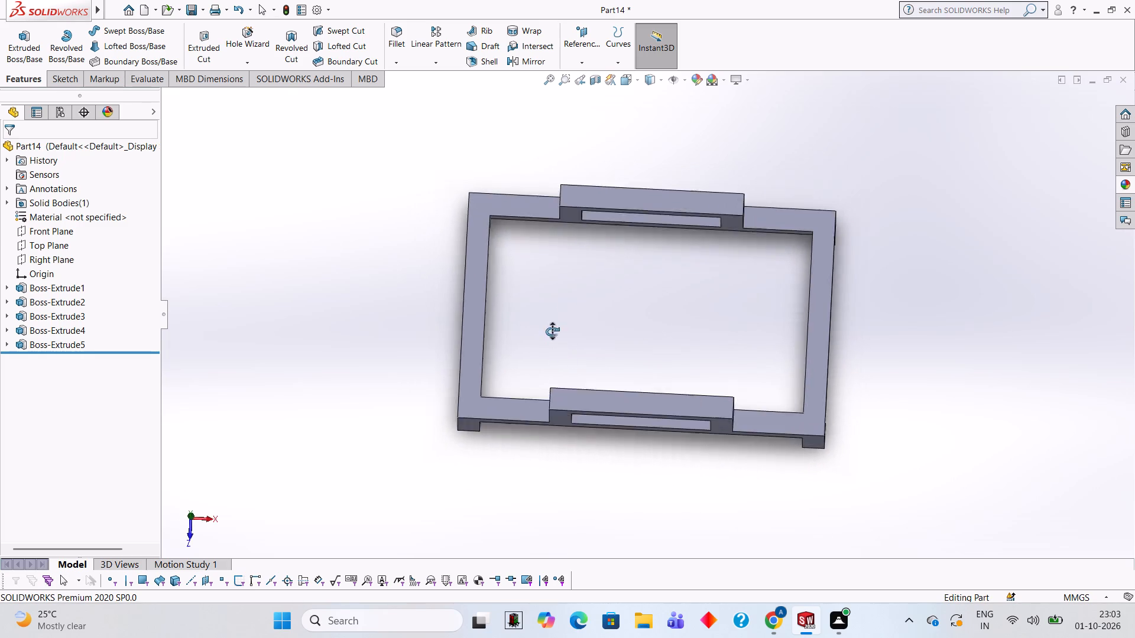
{"action": "middle_click_drag", "start_coordinate": [552, 331], "coordinate": [565, 300]}
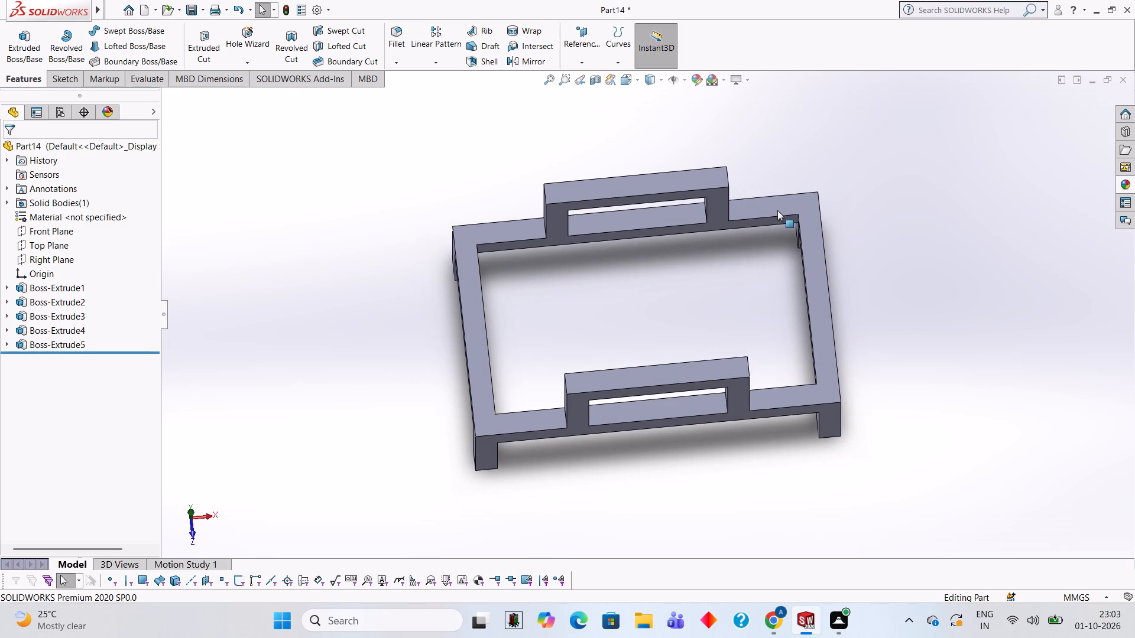
Start a sketch on the bench's top face and outline a 60 by 500 mm crossbar between the upper frames' uprights nearest the origin.
{"action": "left_click", "coordinate": [776, 210]}
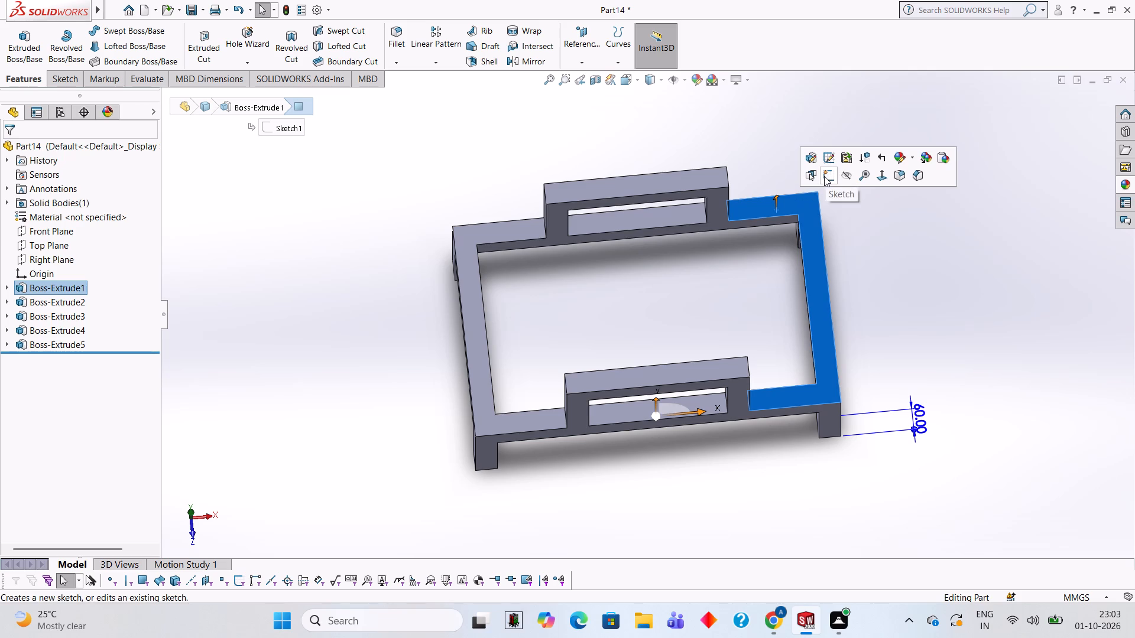
{"action": "left_click", "coordinate": [654, 211]}
{"action": "left_click", "coordinate": [703, 182]}
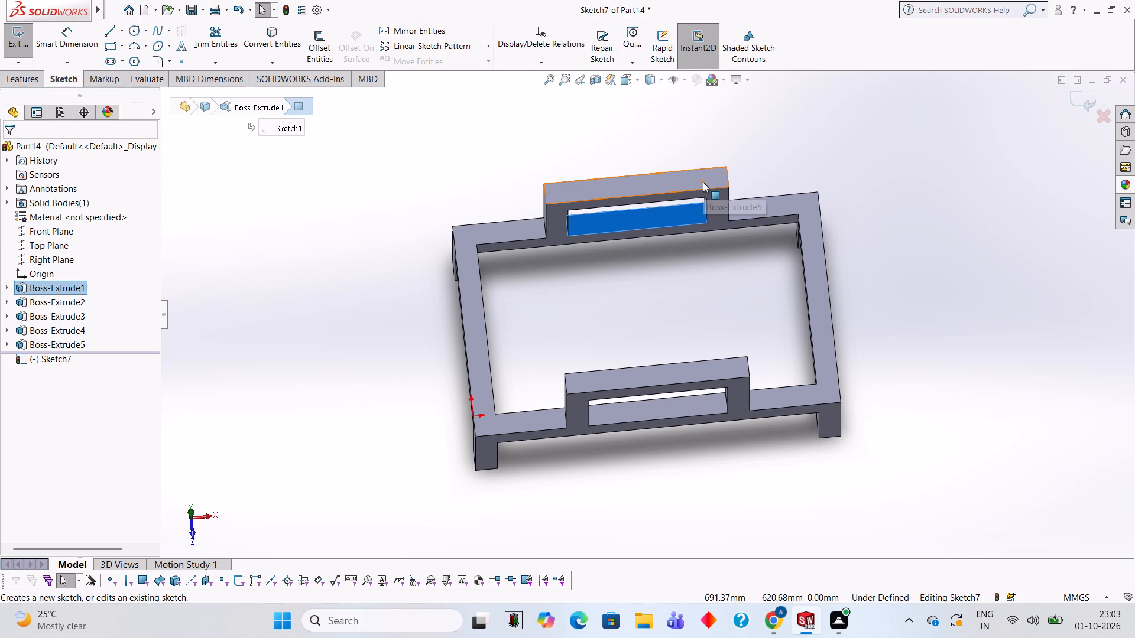
{"action": "key", "text": "ctrl+8"}
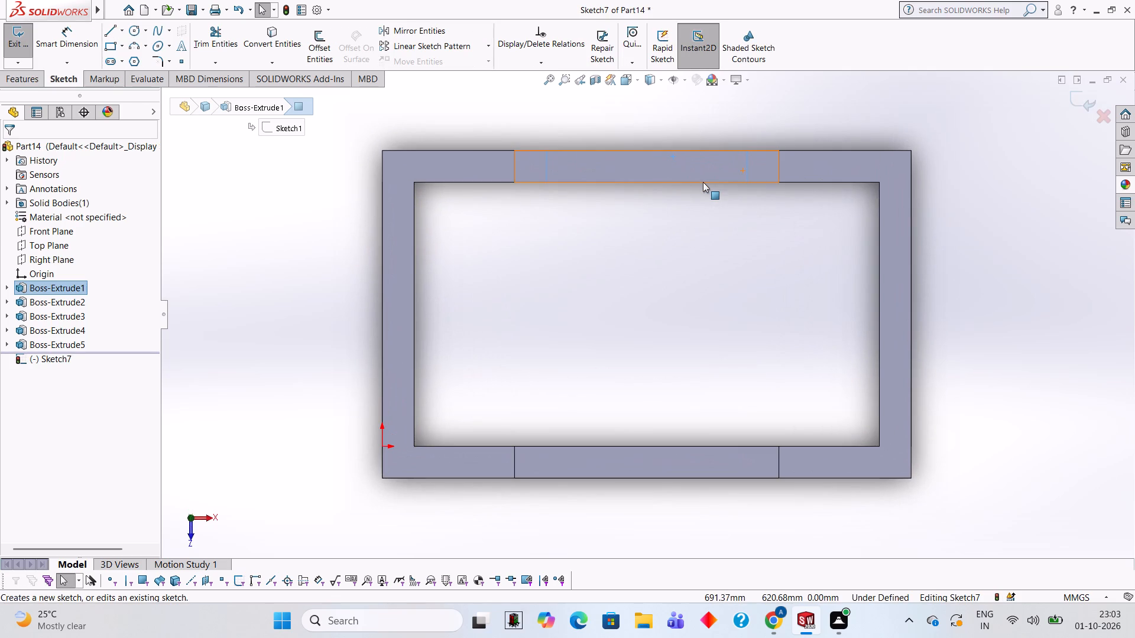
{"action": "left_click", "coordinate": [103, 29]}
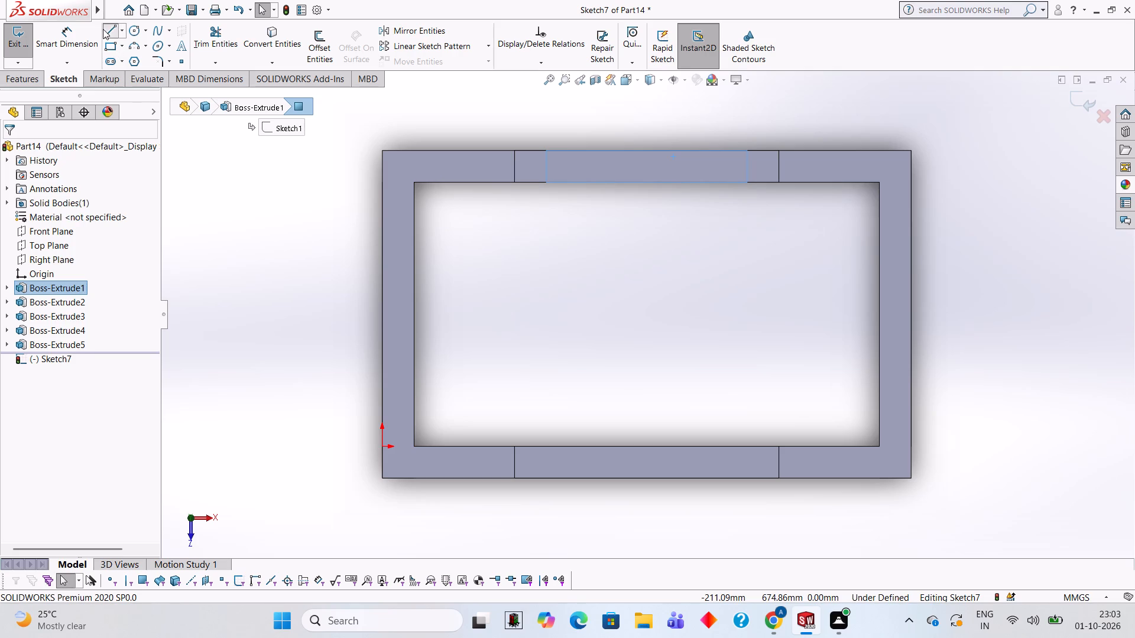
{"action": "left_click", "coordinate": [513, 180]}
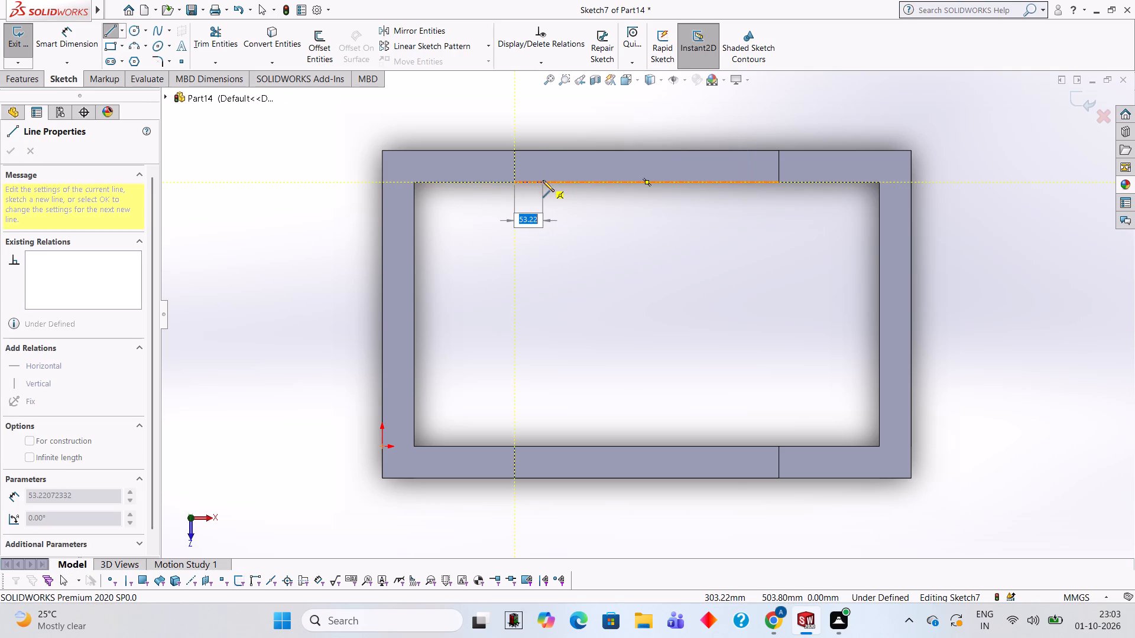
{"action": "type", "text": "60"}
{"action": "key", "text": "Return"}
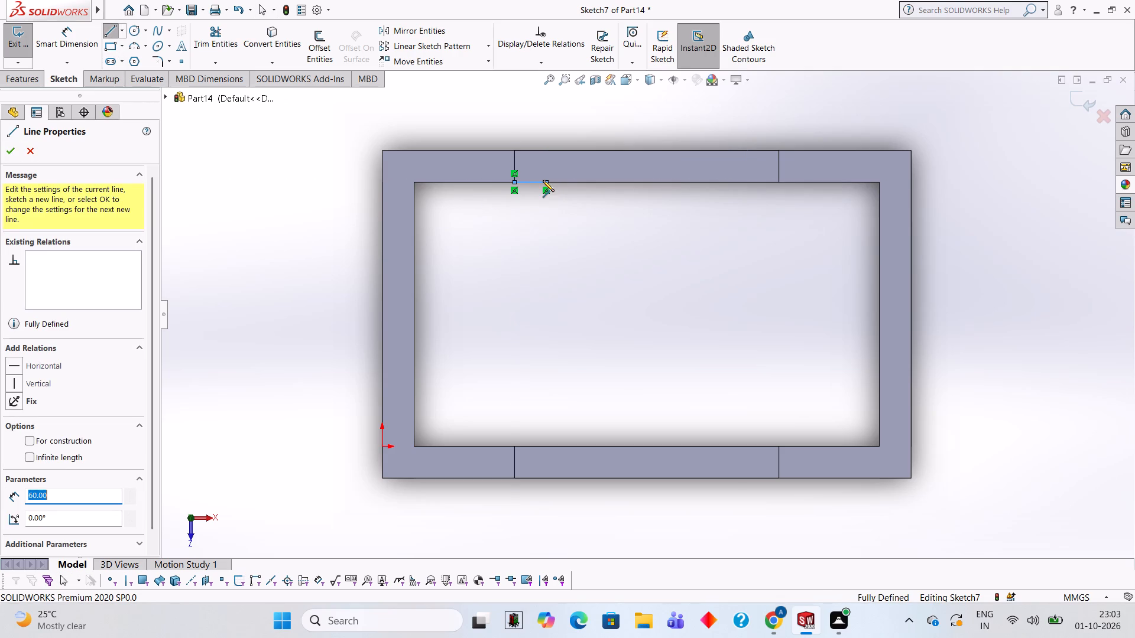
{"action": "left_click", "coordinate": [545, 448]}
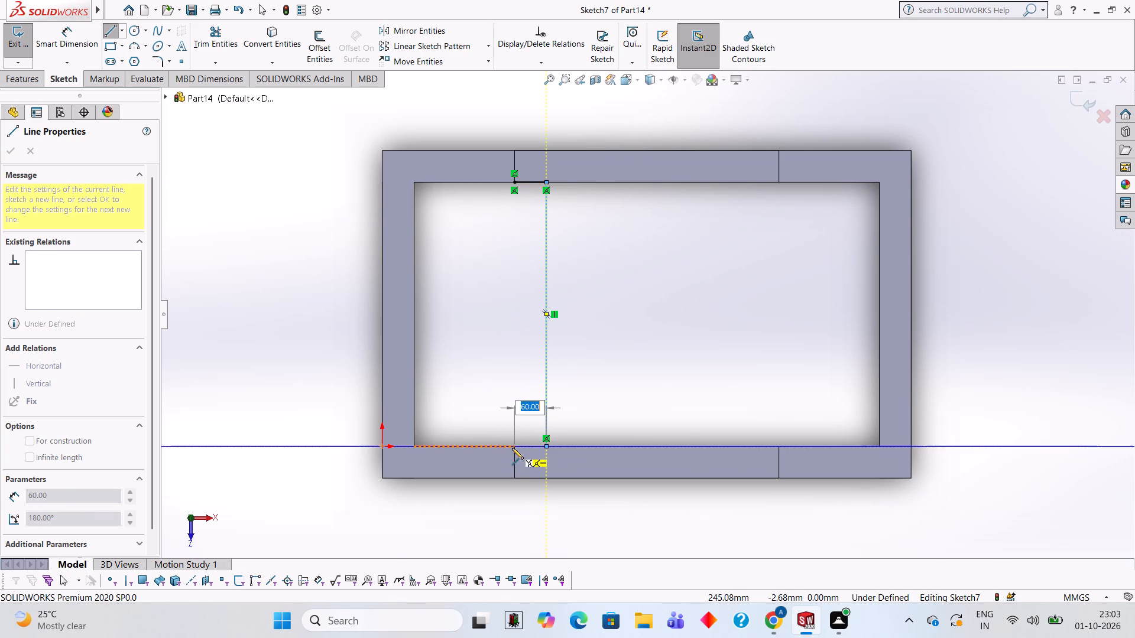
{"action": "left_click", "coordinate": [514, 448]}
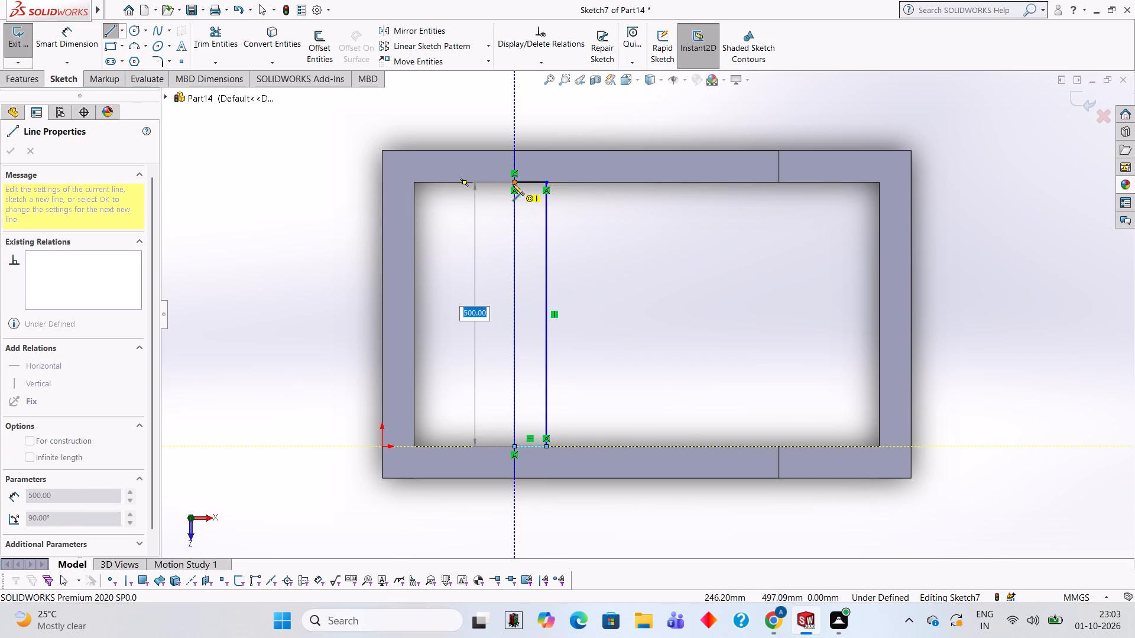
{"action": "left_click", "coordinate": [514, 184]}
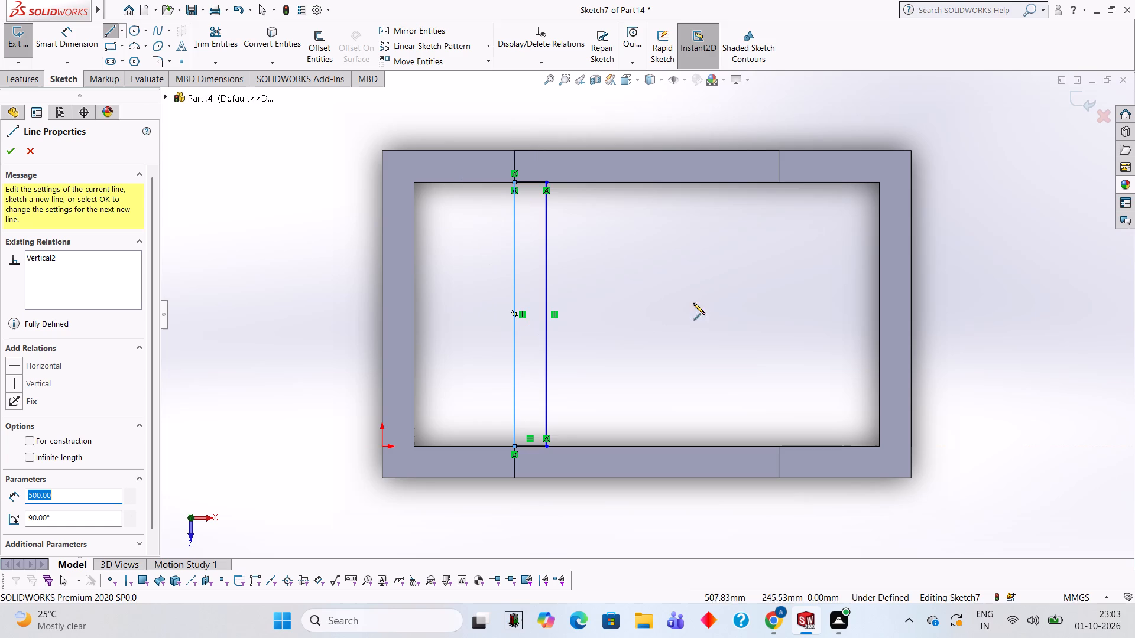
Outline a second 60 by 500 mm crossbar between the upper frames' uprights farthest from the origin.
{"action": "left_click", "coordinate": [779, 181]}
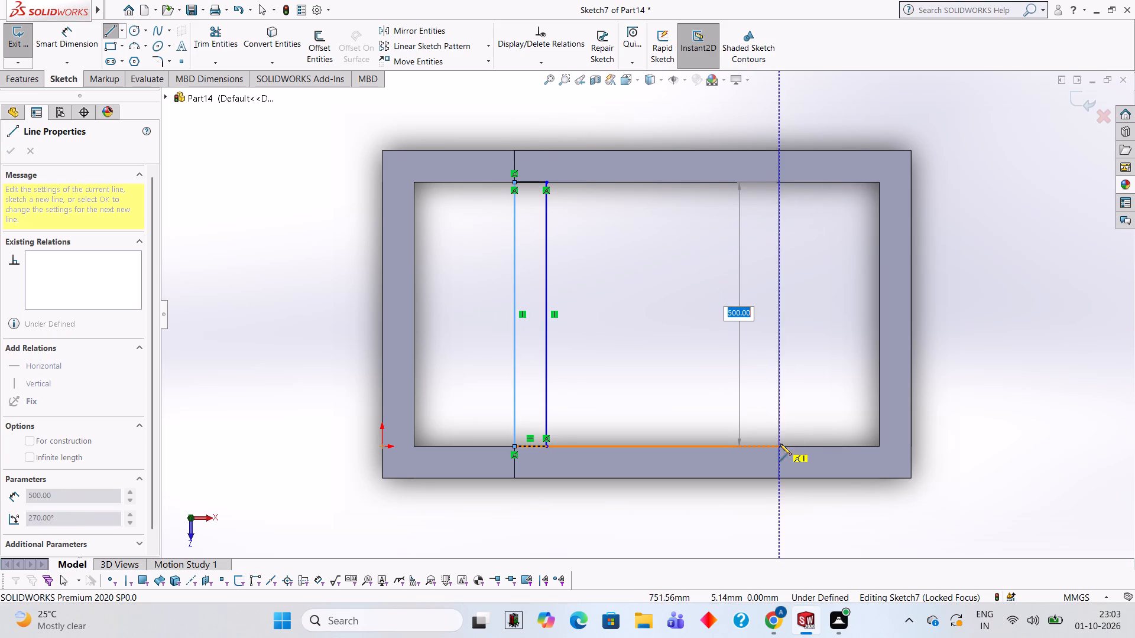
{"action": "left_click", "coordinate": [779, 448]}
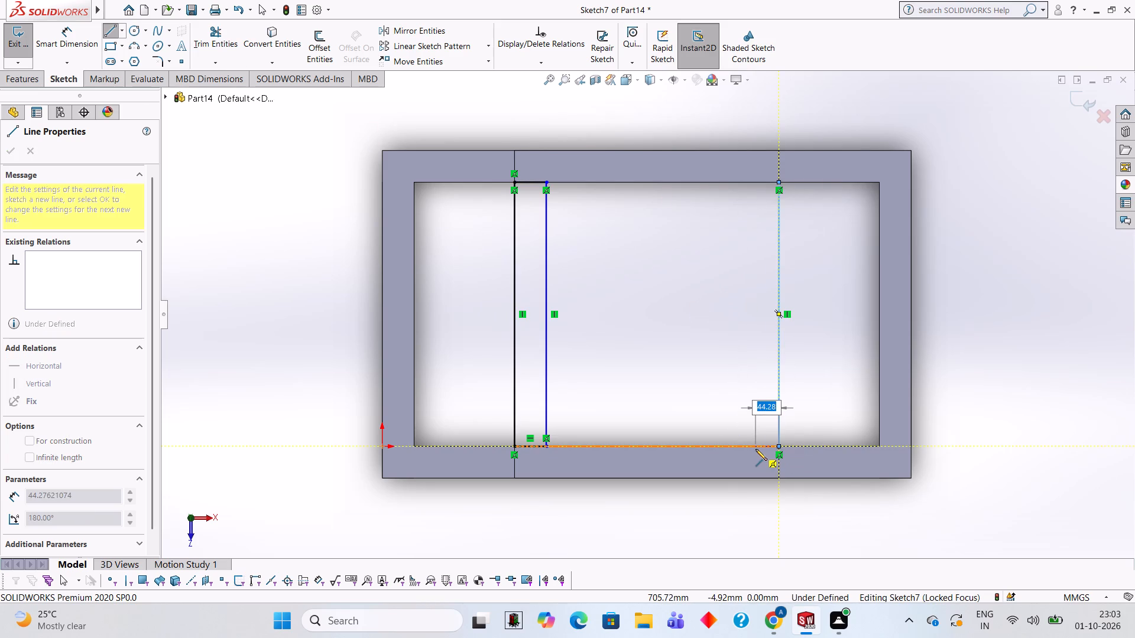
{"action": "type", "text": "60"}
{"action": "key", "text": "Return"}
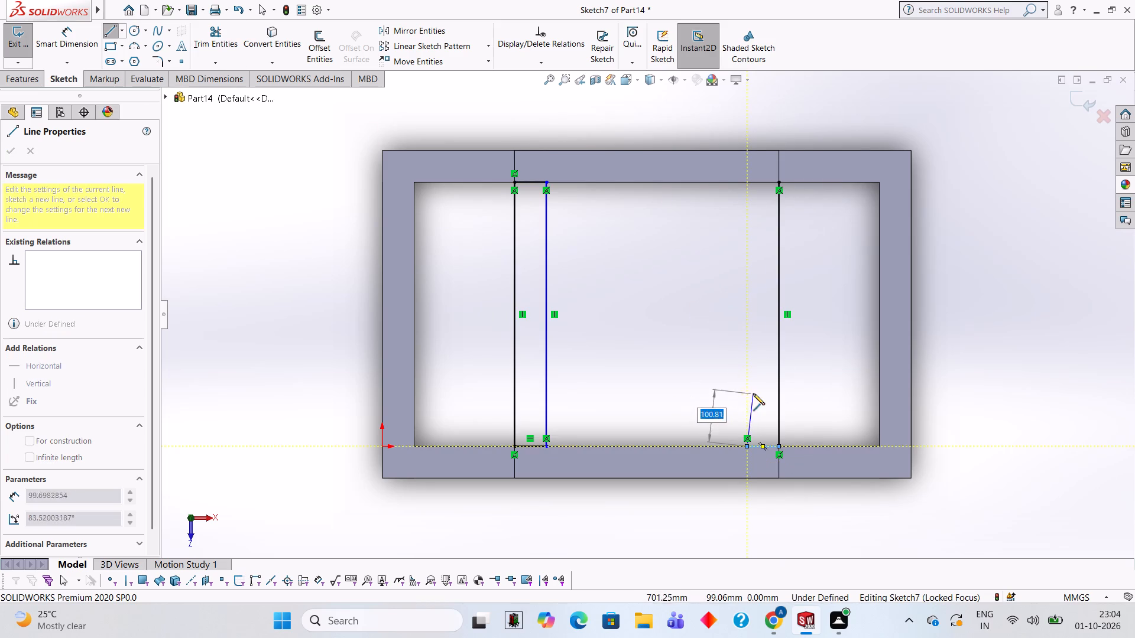
{"action": "left_click", "coordinate": [747, 183]}
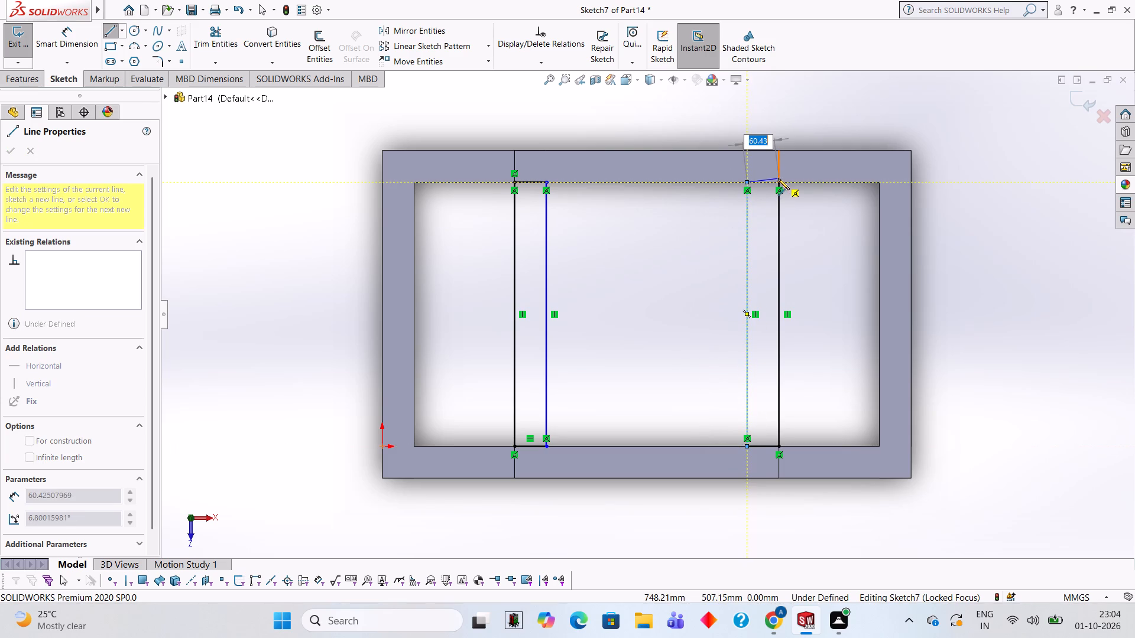
{"action": "left_click", "coordinate": [780, 181]}
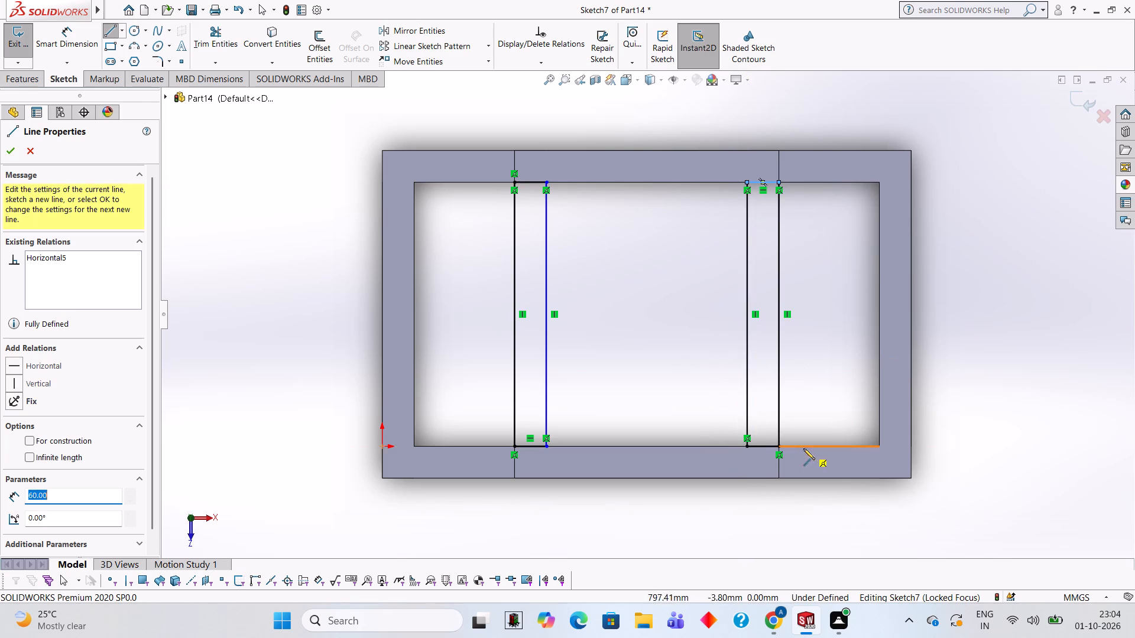
Extrude both crossbar profiles 60 mm blind in the reversed direction, downward from the top face, merged with the bench frame.
{"action": "middle_click_drag", "start_coordinate": [779, 491], "coordinate": [772, 321]}
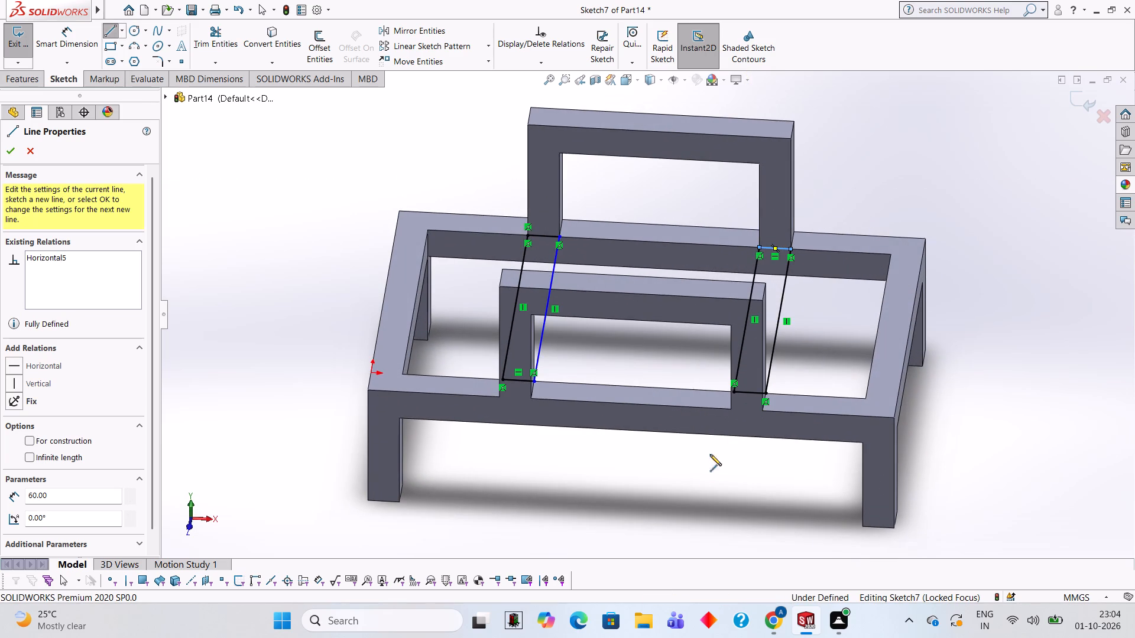
{"action": "middle_click_drag", "start_coordinate": [701, 467], "coordinate": [667, 447]}
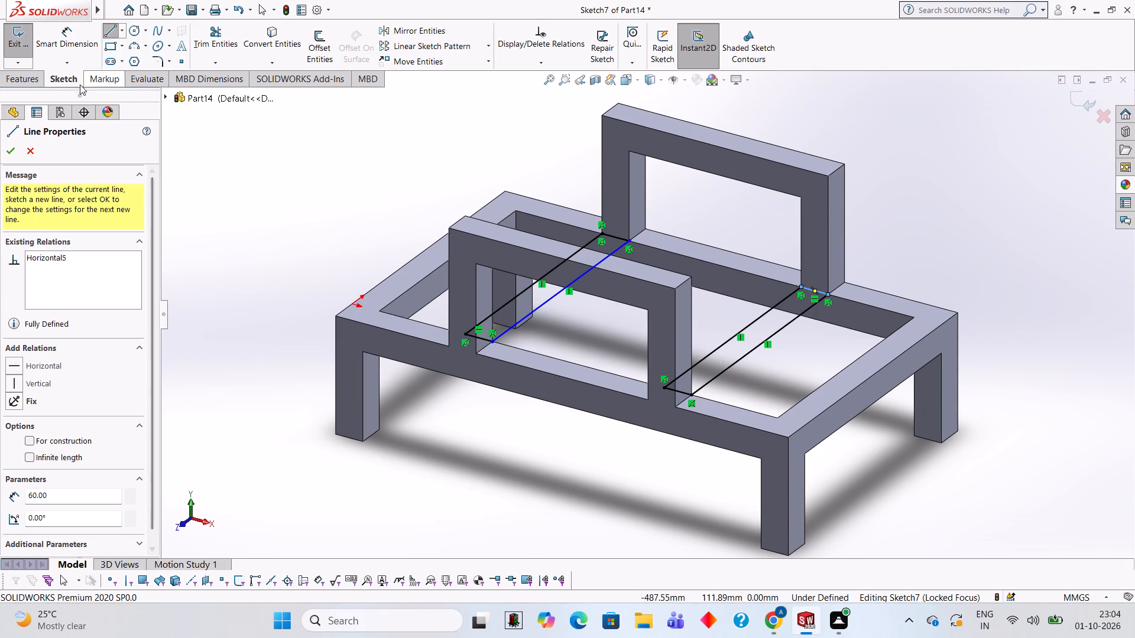
{"action": "left_click", "coordinate": [23, 80]}
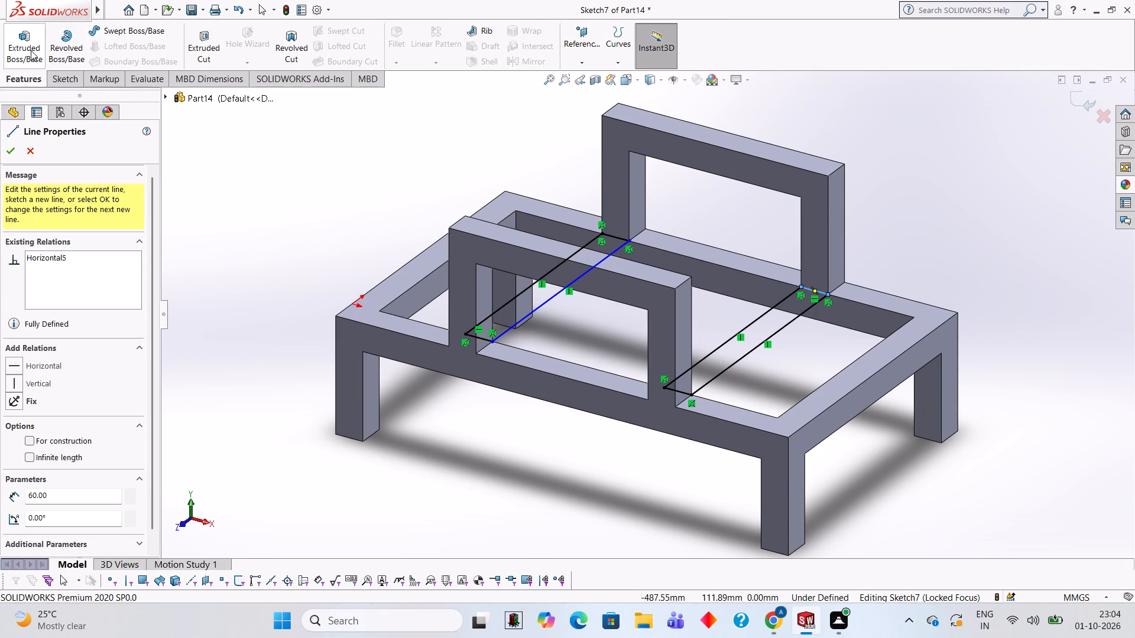
{"action": "left_click", "coordinate": [25, 47]}
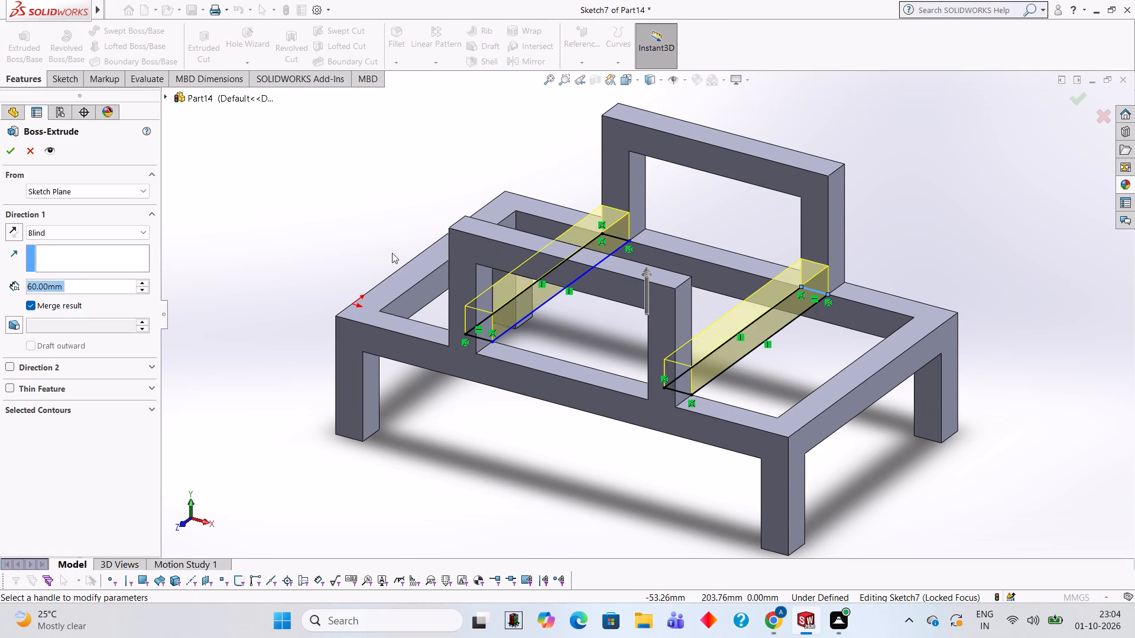
{"action": "middle_click_drag", "start_coordinate": [611, 382], "coordinate": [521, 327]}
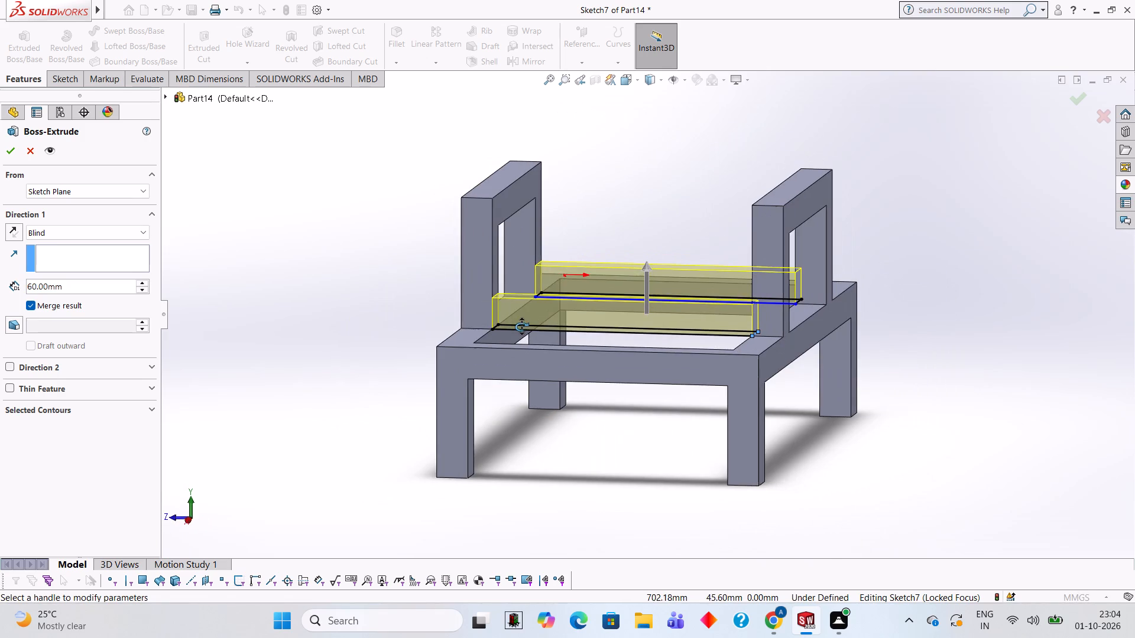
{"action": "middle_click_drag", "start_coordinate": [521, 327], "coordinate": [500, 318]}
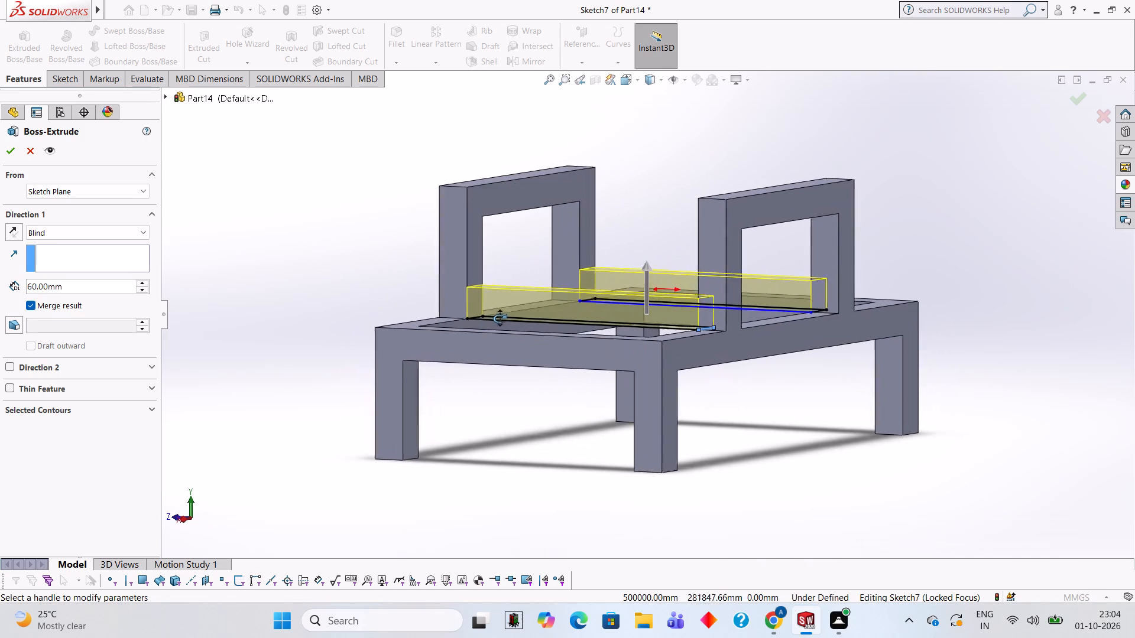
{"action": "middle_click_drag", "start_coordinate": [500, 318], "coordinate": [515, 328]}
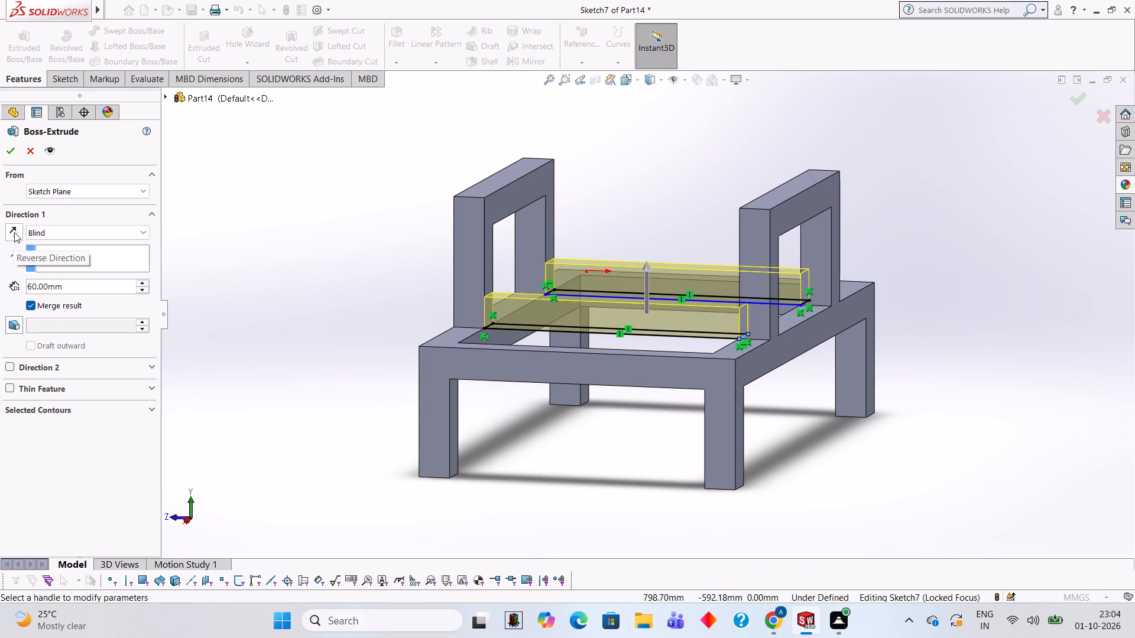
{"action": "left_click", "coordinate": [14, 230]}
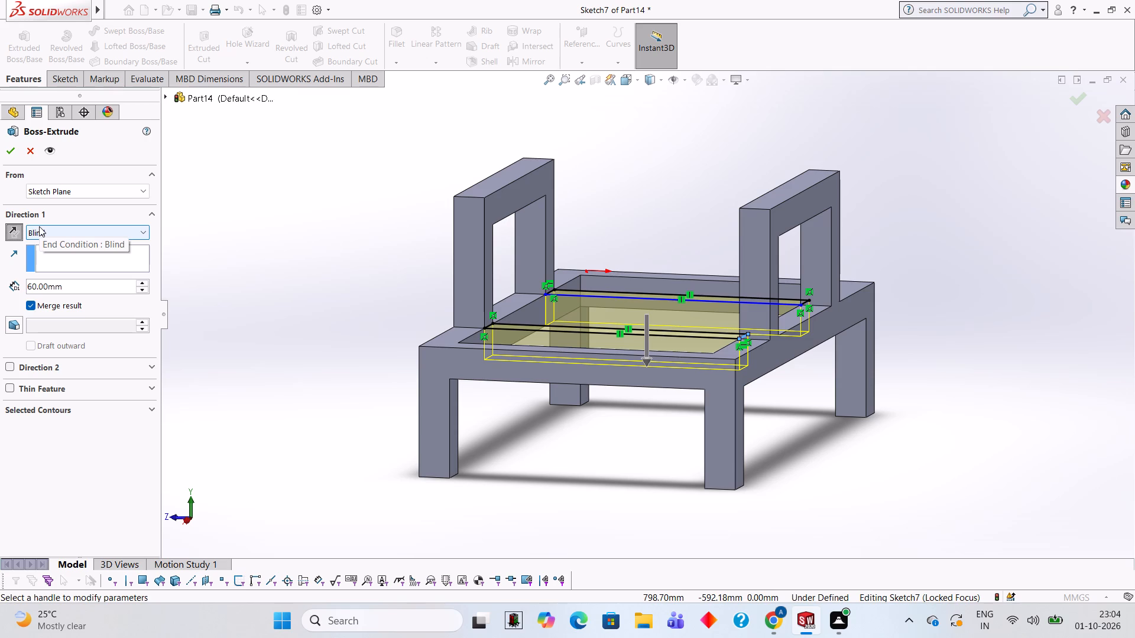
{"action": "left_click", "coordinate": [12, 158]}
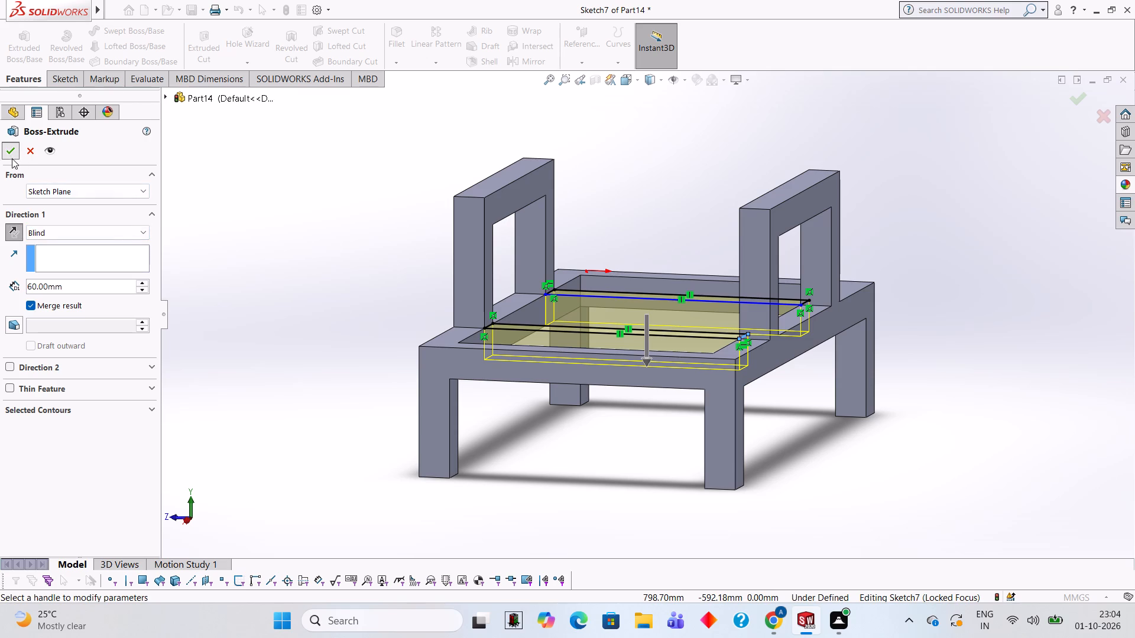
{"action": "left_click", "coordinate": [201, 246]}
Examine the bench frame with its two crossbars from several angles.
{"action": "middle_click_drag", "start_coordinate": [249, 267], "coordinate": [277, 280]}
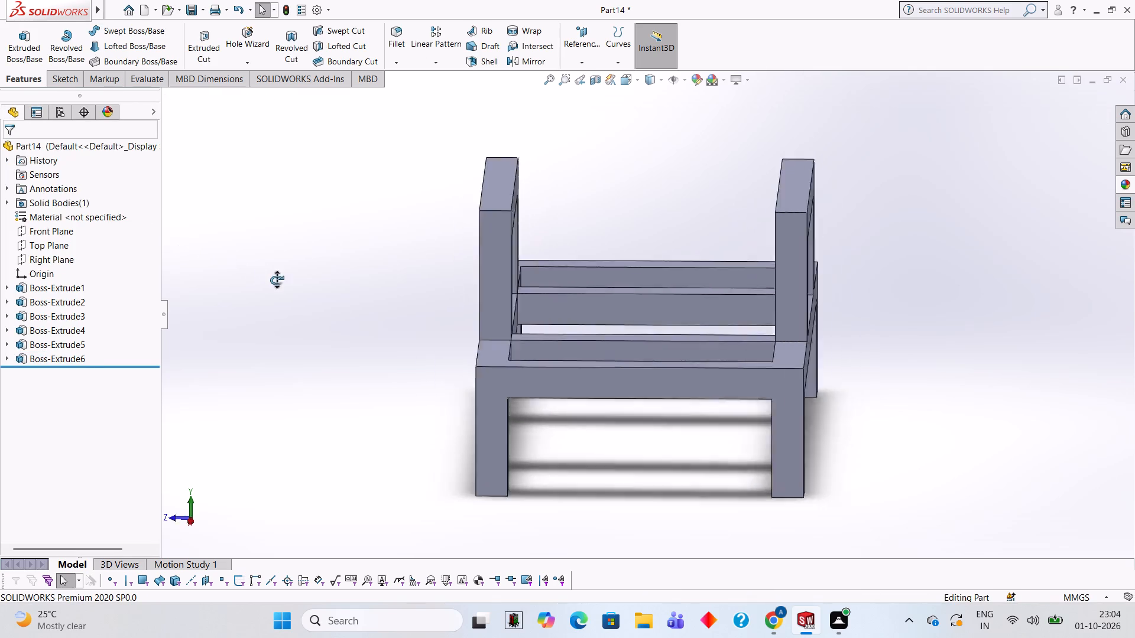
{"action": "middle_click_drag", "start_coordinate": [277, 280], "coordinate": [326, 306]}
{"action": "scroll", "coordinate": [388, 315], "scroll_direction": "up", "scroll_amount": 1}
{"action": "middle_click_drag", "start_coordinate": [333, 285], "coordinate": [371, 285]}
{"action": "scroll", "coordinate": [371, 285], "scroll_direction": "up", "scroll_amount": 2}
{"action": "middle_click_drag", "start_coordinate": [524, 292], "coordinate": [484, 296]}
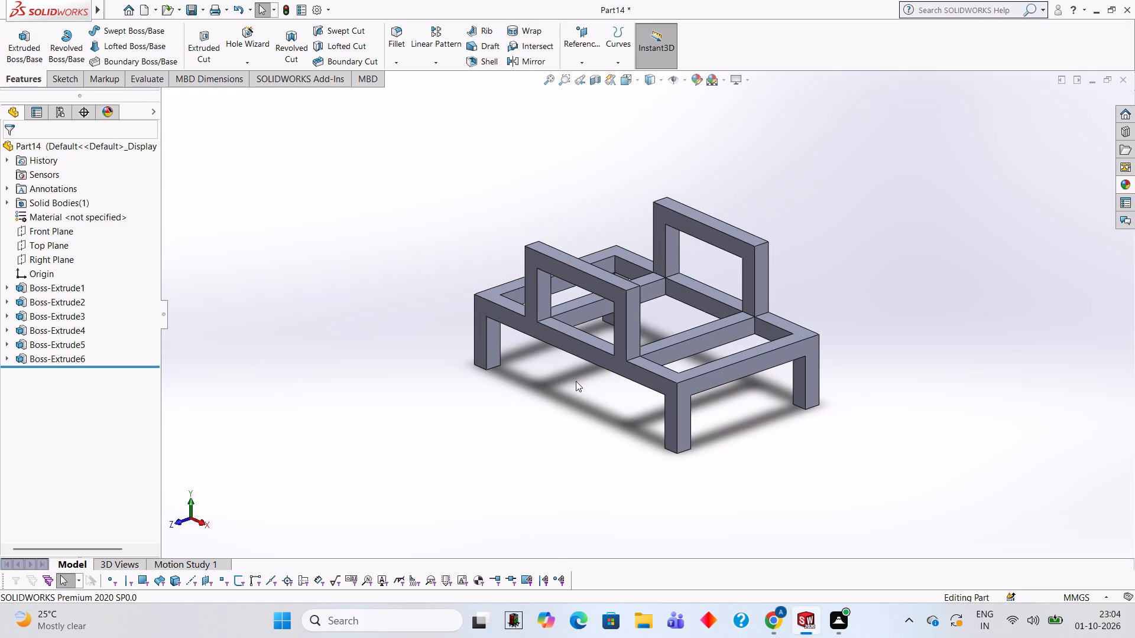
{"action": "middle_click_drag", "start_coordinate": [725, 300], "coordinate": [716, 398]}
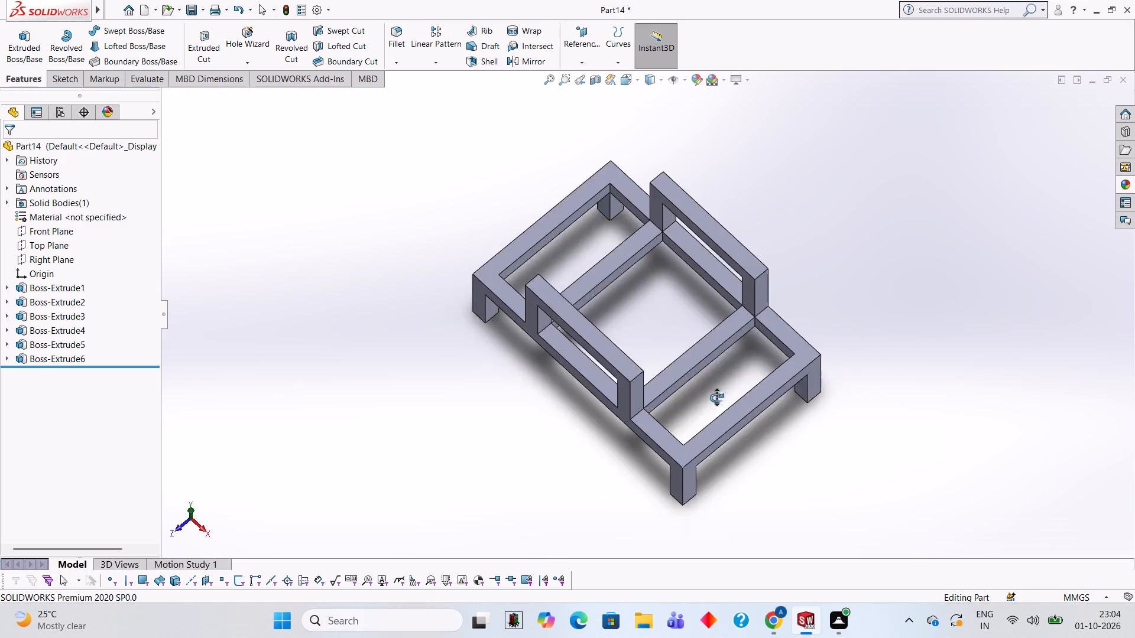
{"action": "middle_click_drag", "start_coordinate": [716, 398], "coordinate": [738, 298]}
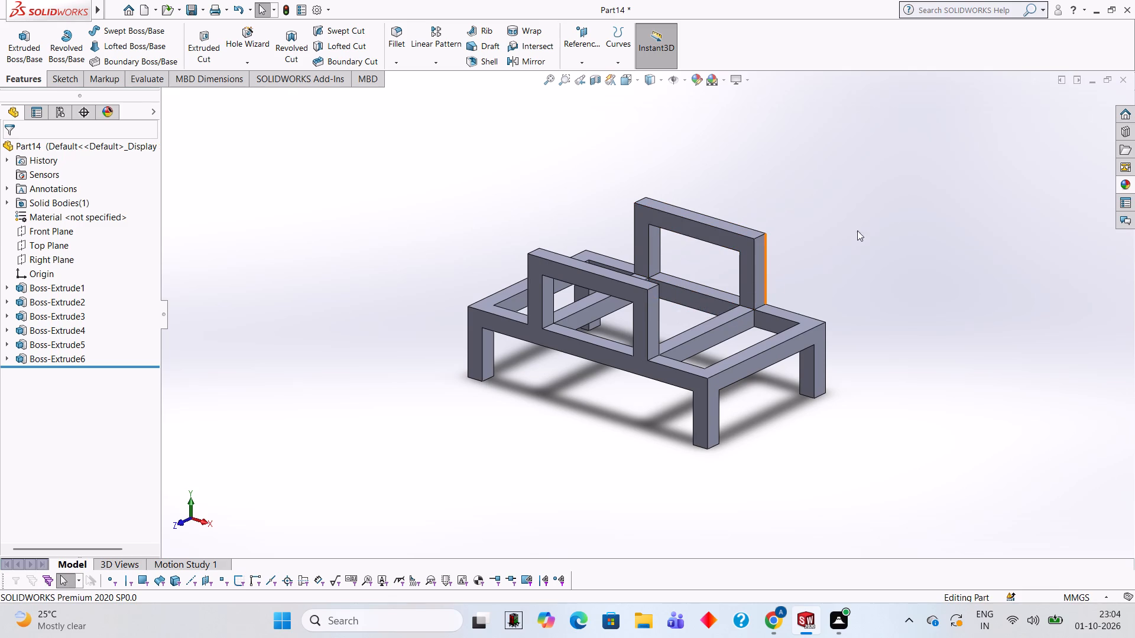
Examine the bench frame and its crossbars from several angles and distances.
{"action": "scroll", "coordinate": [808, 261], "scroll_direction": "up", "scroll_amount": 1}
{"action": "scroll", "coordinate": [805, 261], "scroll_direction": "down", "scroll_amount": 1}
{"action": "scroll", "coordinate": [507, 349], "scroll_direction": "down", "scroll_amount": 1}
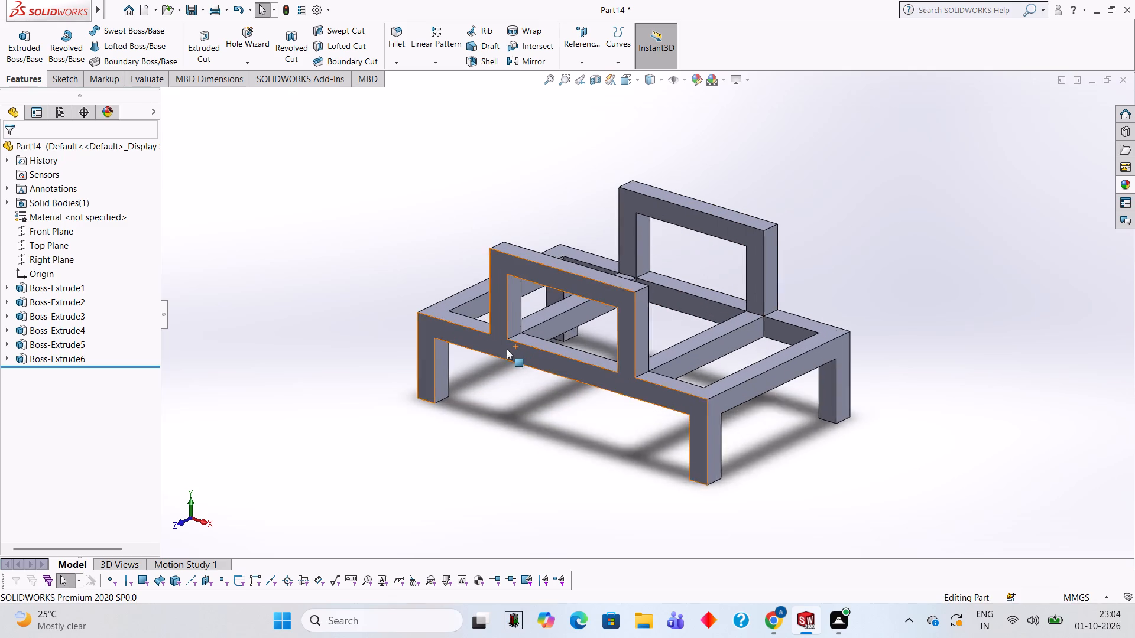
{"action": "scroll", "coordinate": [507, 349], "scroll_direction": "down", "scroll_amount": 1}
{"action": "scroll", "coordinate": [502, 343], "scroll_direction": "up", "scroll_amount": 3}
{"action": "middle_click_drag", "start_coordinate": [824, 268], "coordinate": [832, 288]}
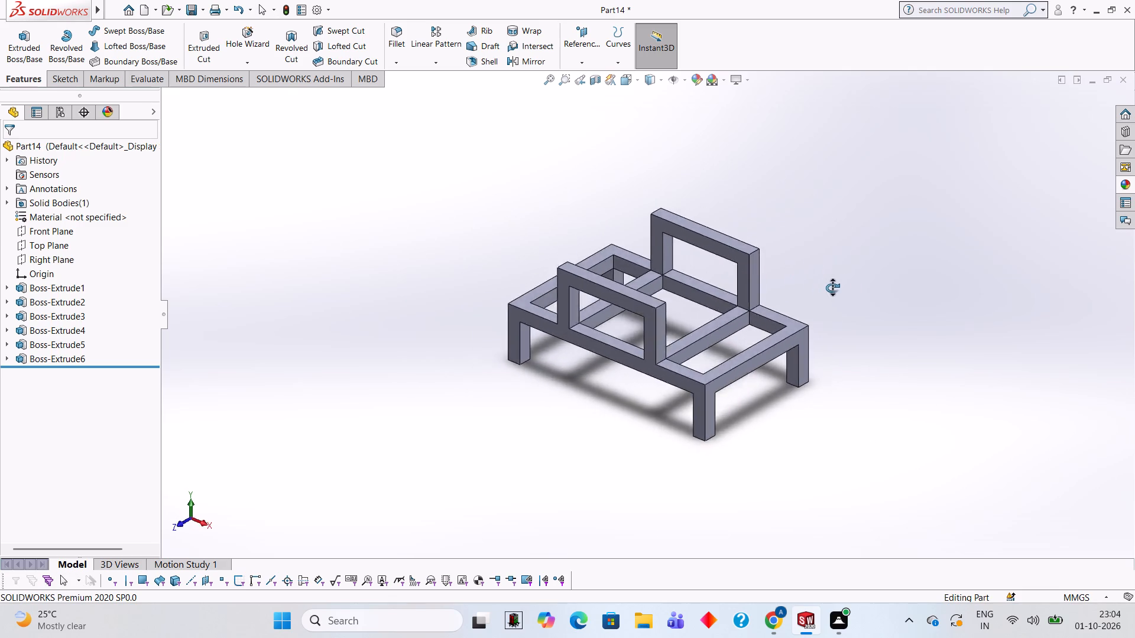
{"action": "middle_click_drag", "start_coordinate": [832, 288], "coordinate": [830, 275]}
{"action": "middle_click", "coordinate": [830, 275]}
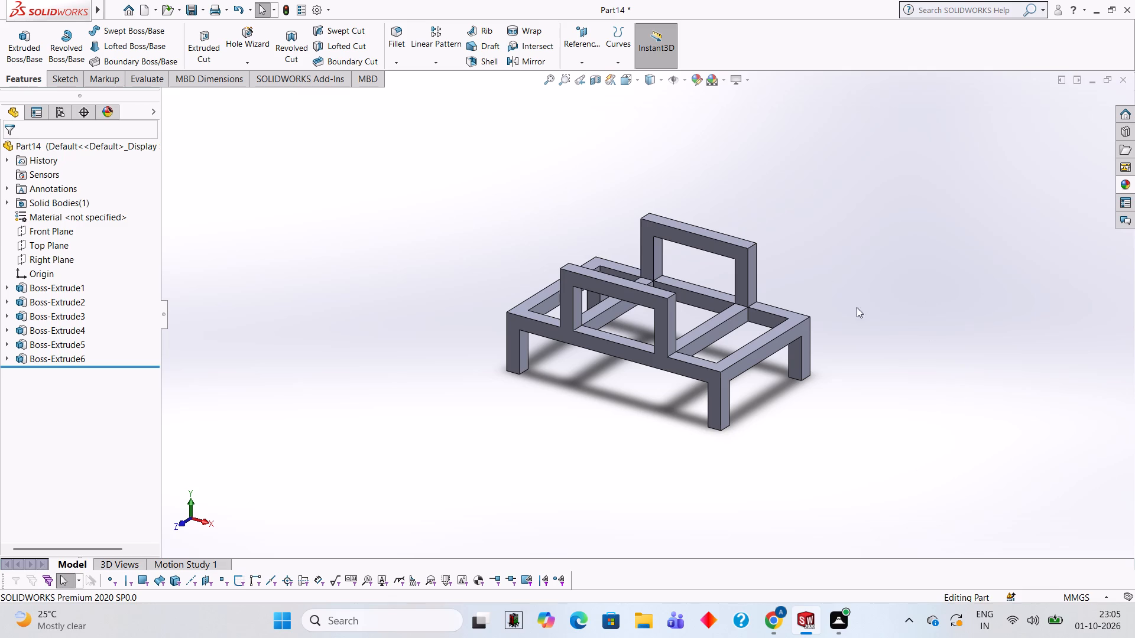
Start a sketch on the top face of the crossbar nearest the origin and view it face-on.
{"action": "middle_click_drag", "start_coordinate": [841, 310], "coordinate": [784, 408]}
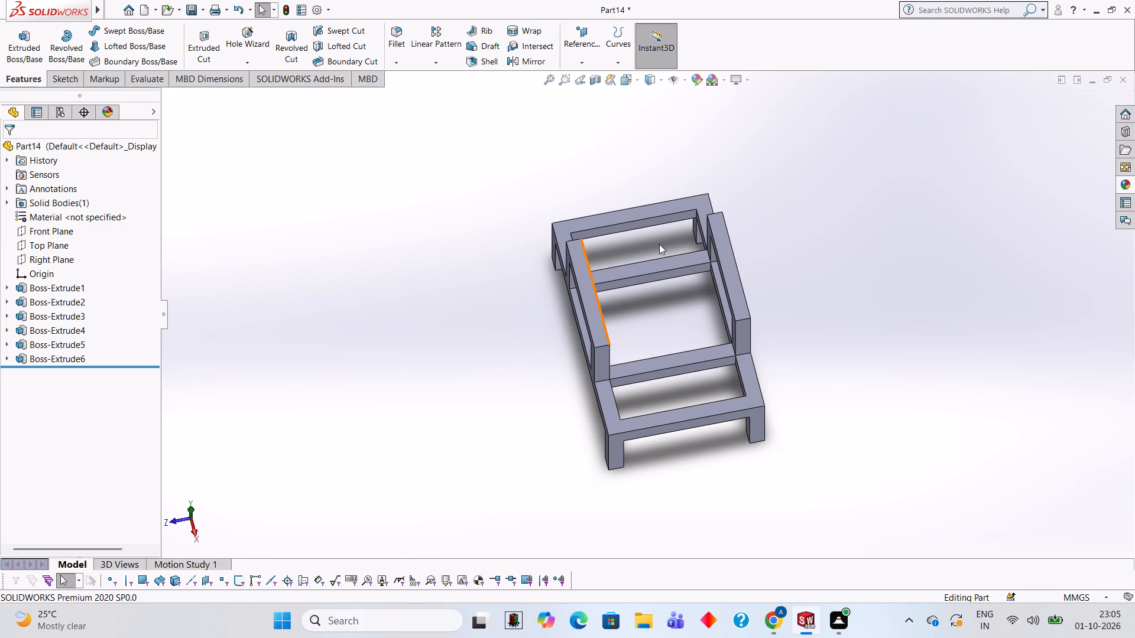
{"action": "left_click", "coordinate": [660, 261]}
{"action": "left_click", "coordinate": [712, 229]}
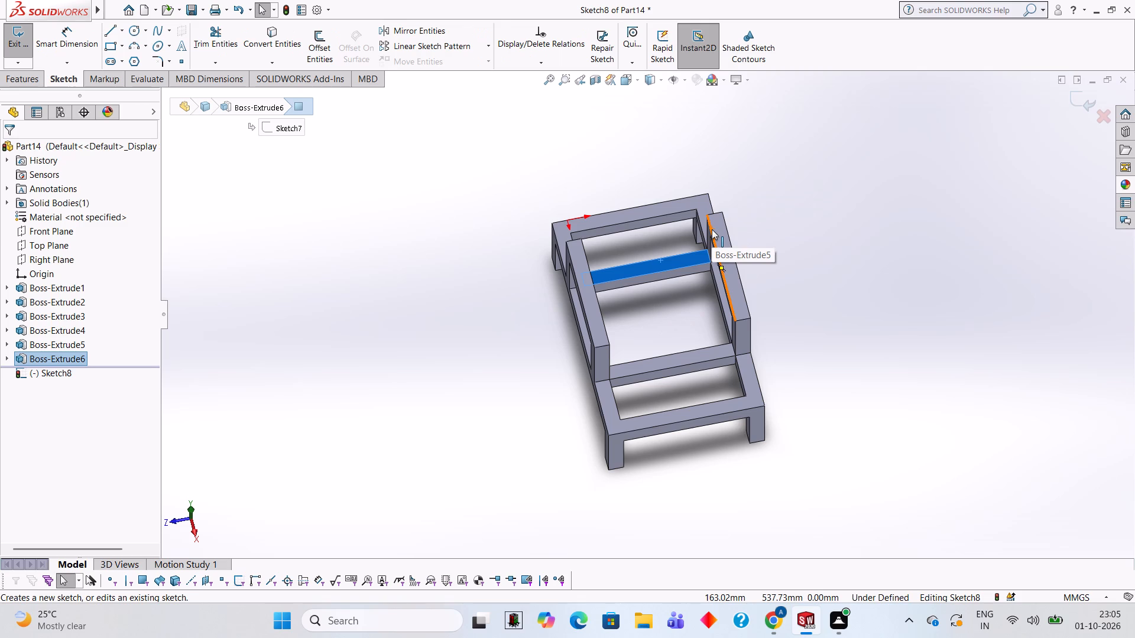
{"action": "key", "text": "ctrl+8"}
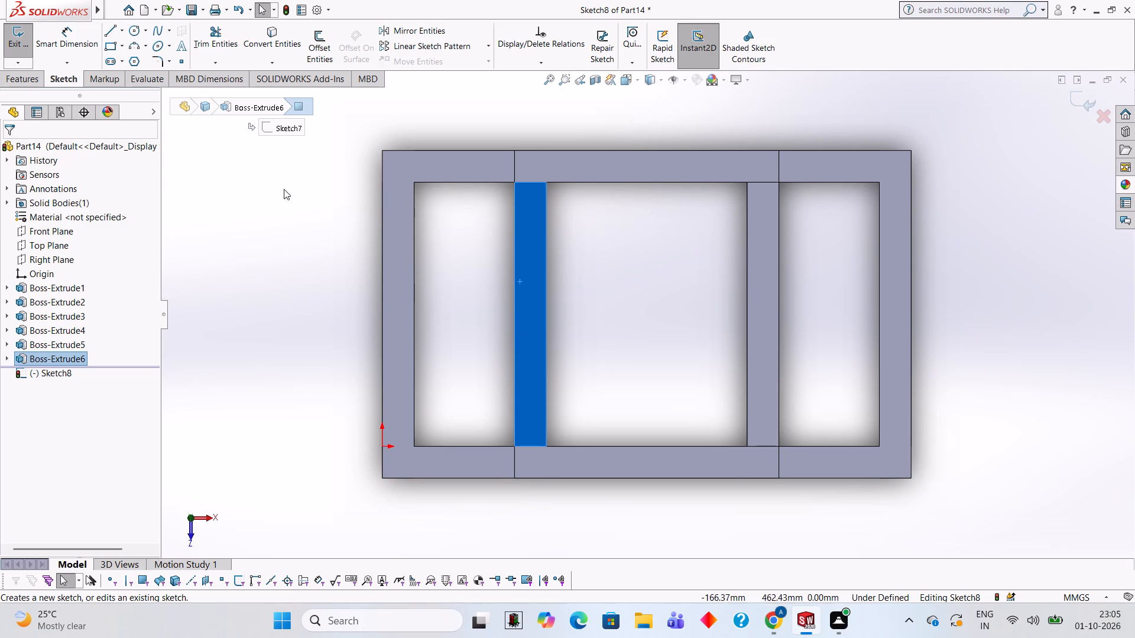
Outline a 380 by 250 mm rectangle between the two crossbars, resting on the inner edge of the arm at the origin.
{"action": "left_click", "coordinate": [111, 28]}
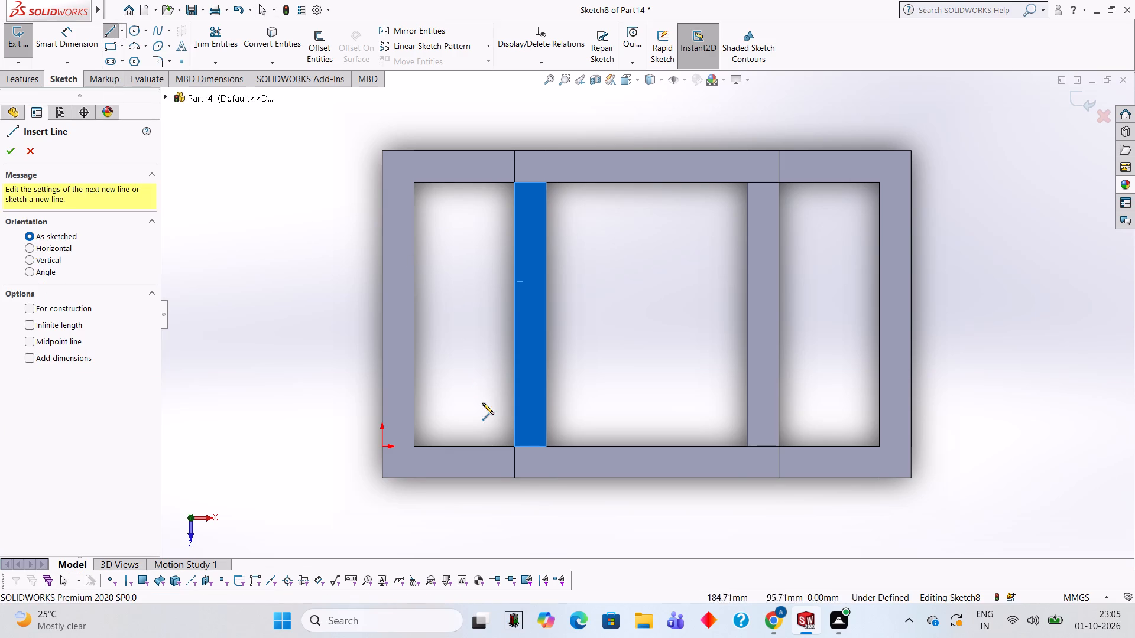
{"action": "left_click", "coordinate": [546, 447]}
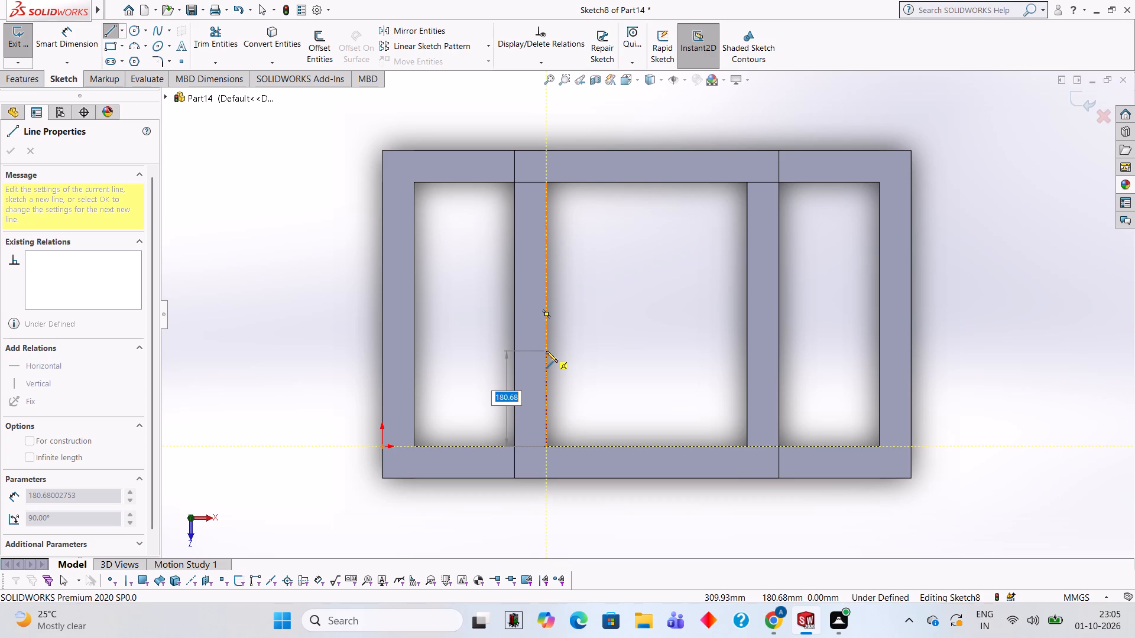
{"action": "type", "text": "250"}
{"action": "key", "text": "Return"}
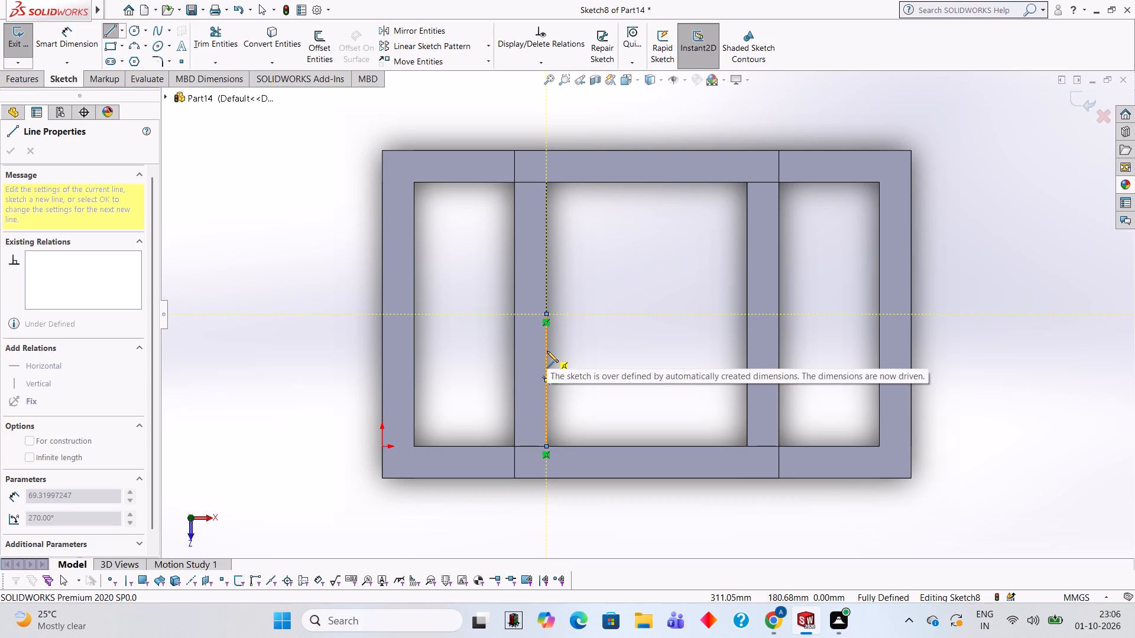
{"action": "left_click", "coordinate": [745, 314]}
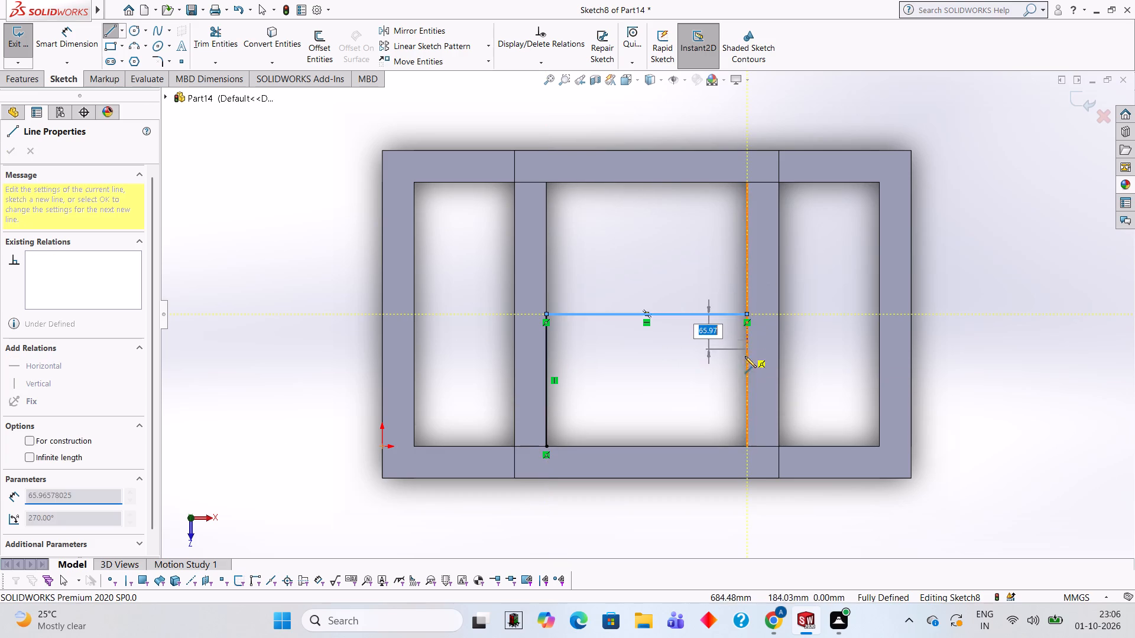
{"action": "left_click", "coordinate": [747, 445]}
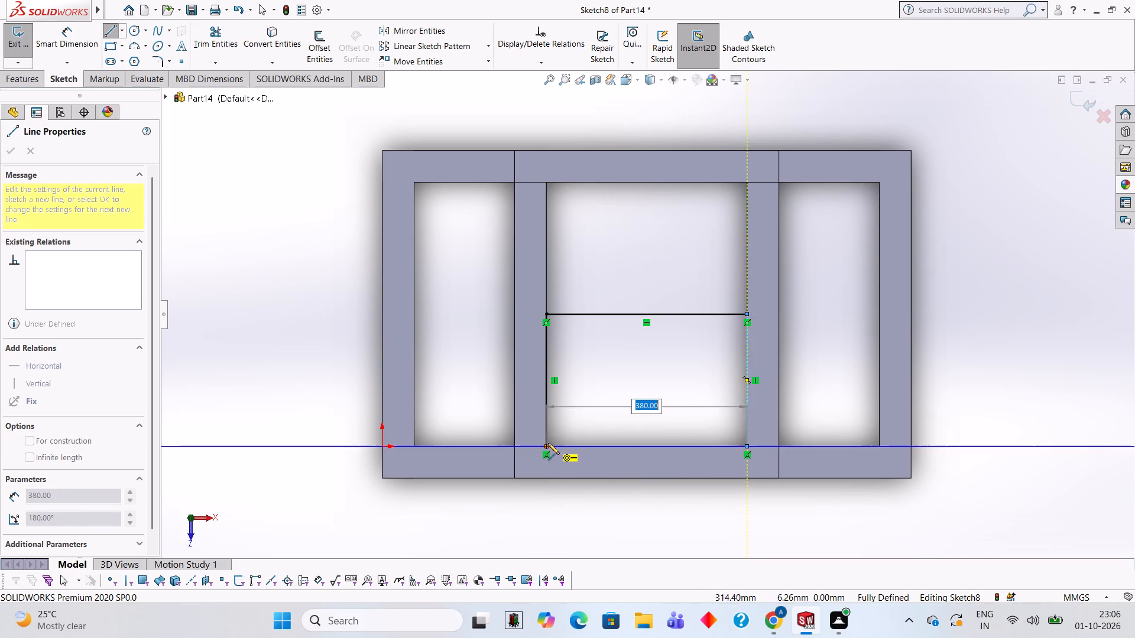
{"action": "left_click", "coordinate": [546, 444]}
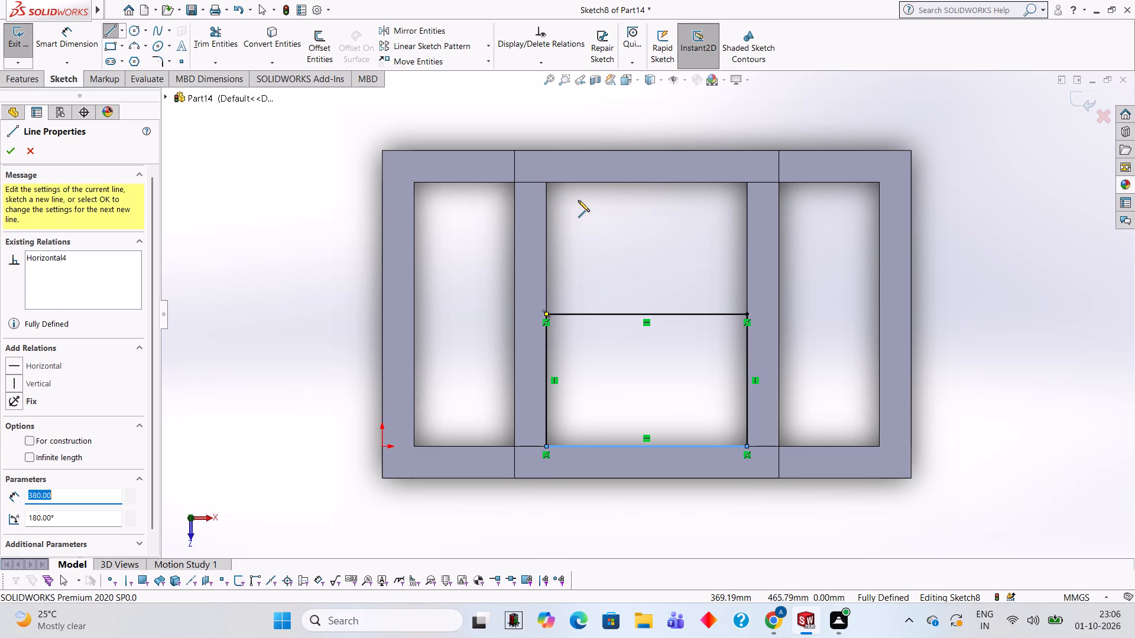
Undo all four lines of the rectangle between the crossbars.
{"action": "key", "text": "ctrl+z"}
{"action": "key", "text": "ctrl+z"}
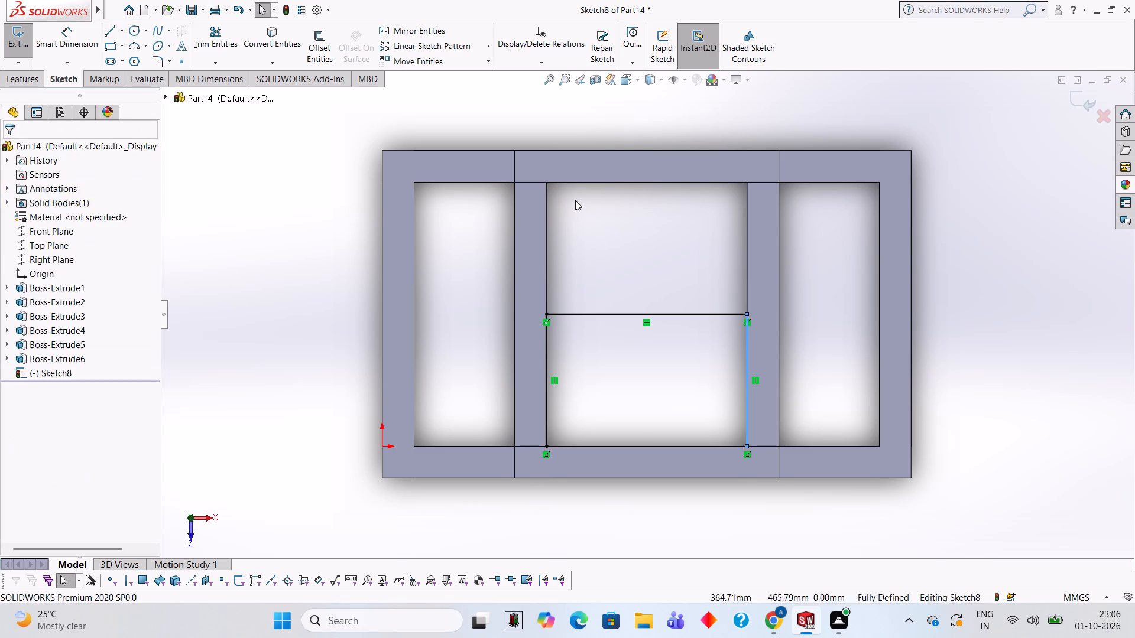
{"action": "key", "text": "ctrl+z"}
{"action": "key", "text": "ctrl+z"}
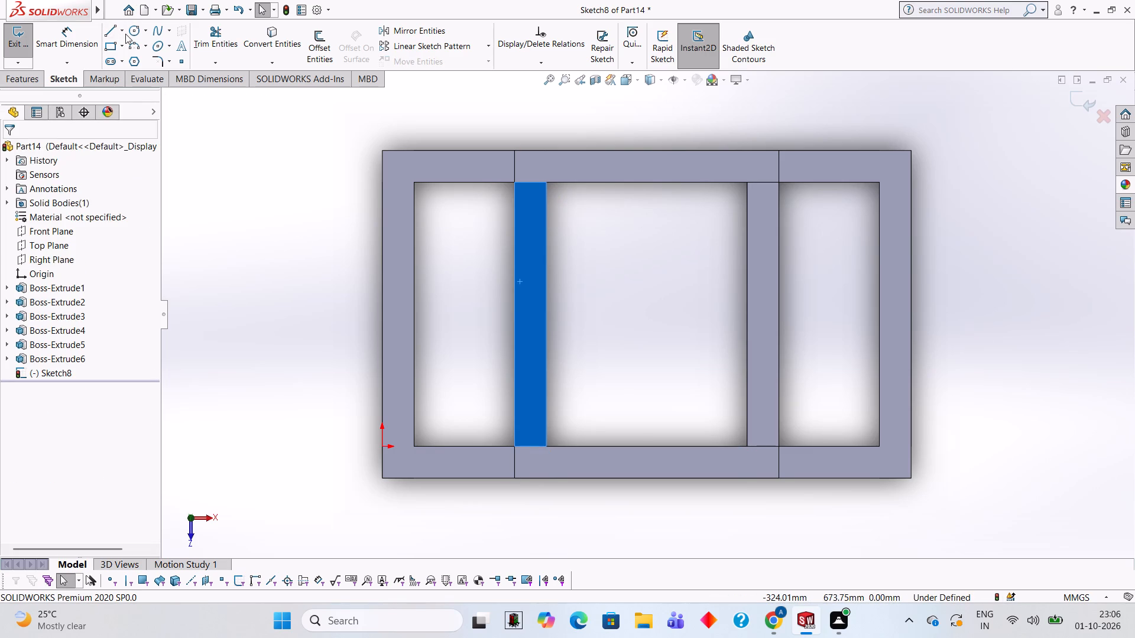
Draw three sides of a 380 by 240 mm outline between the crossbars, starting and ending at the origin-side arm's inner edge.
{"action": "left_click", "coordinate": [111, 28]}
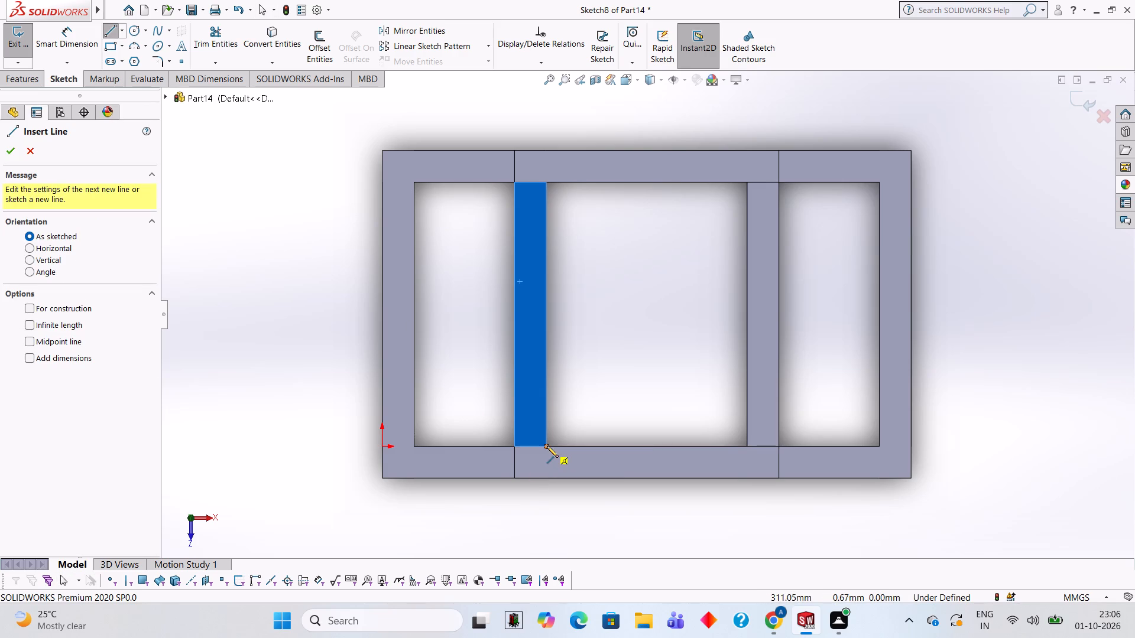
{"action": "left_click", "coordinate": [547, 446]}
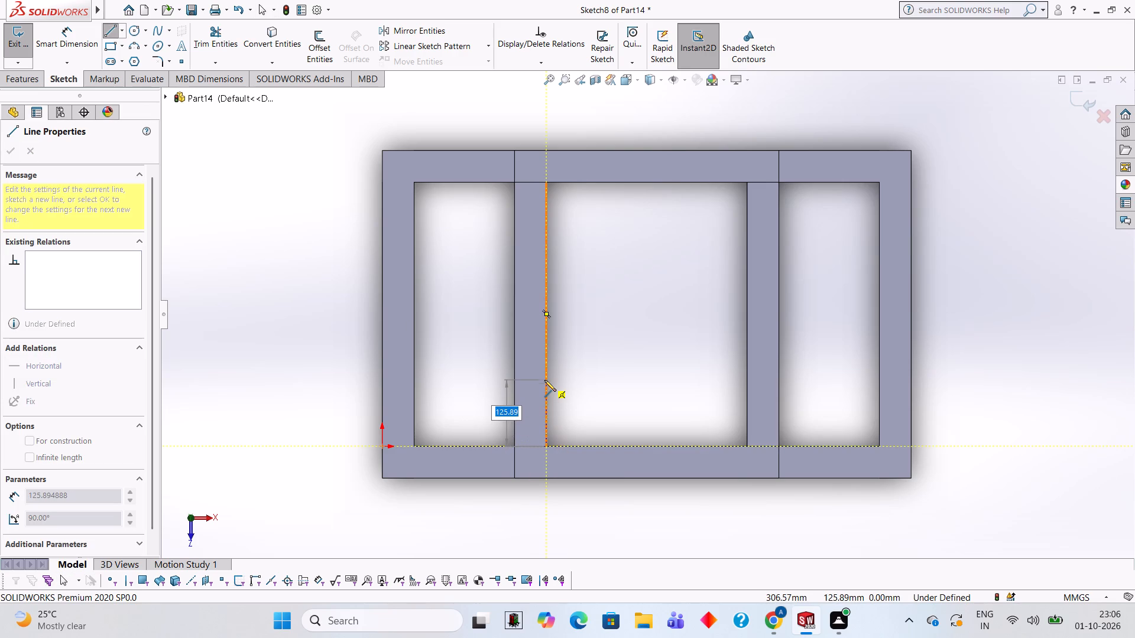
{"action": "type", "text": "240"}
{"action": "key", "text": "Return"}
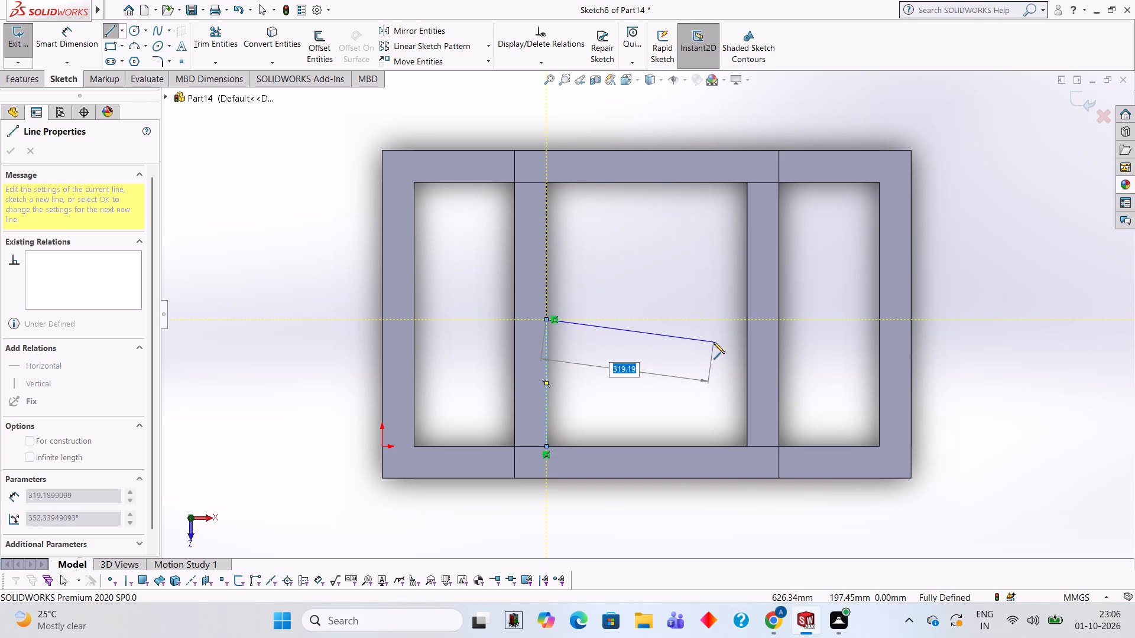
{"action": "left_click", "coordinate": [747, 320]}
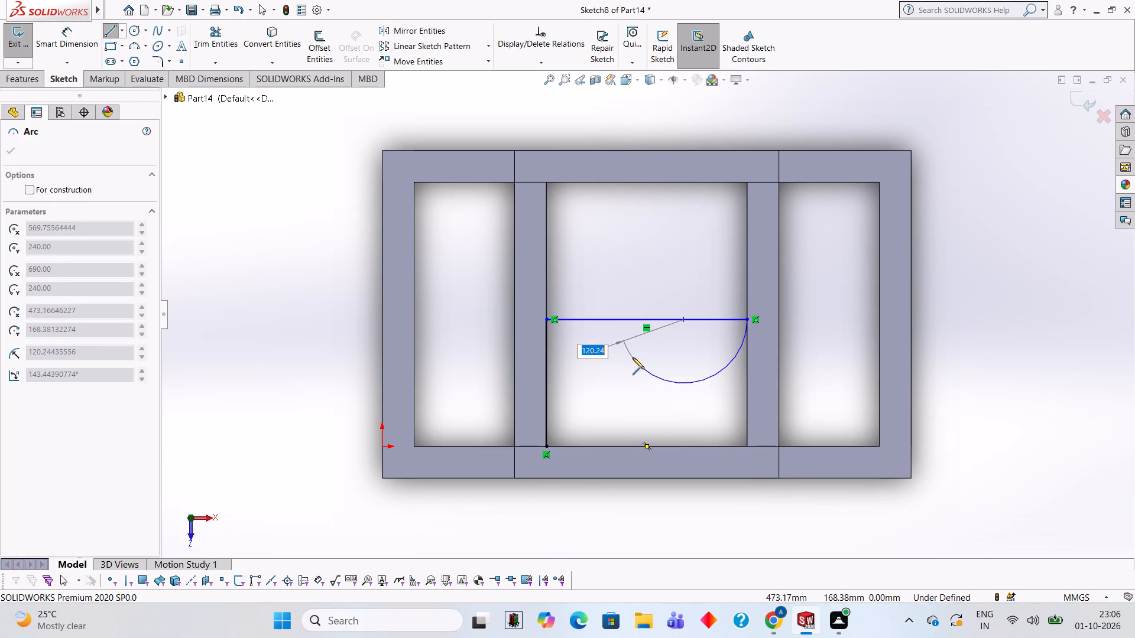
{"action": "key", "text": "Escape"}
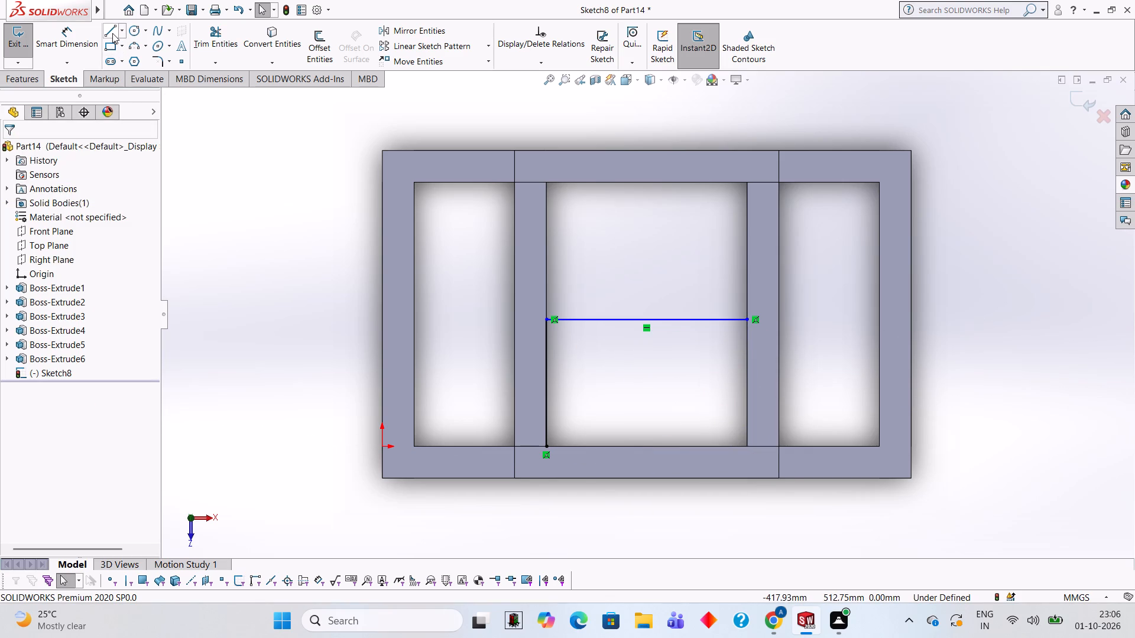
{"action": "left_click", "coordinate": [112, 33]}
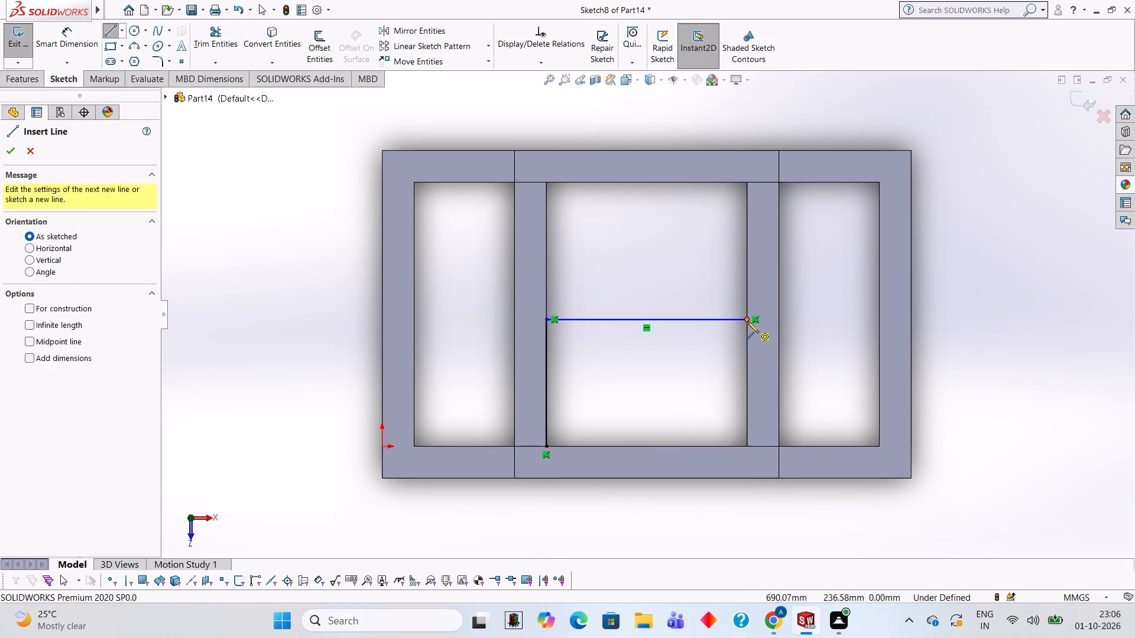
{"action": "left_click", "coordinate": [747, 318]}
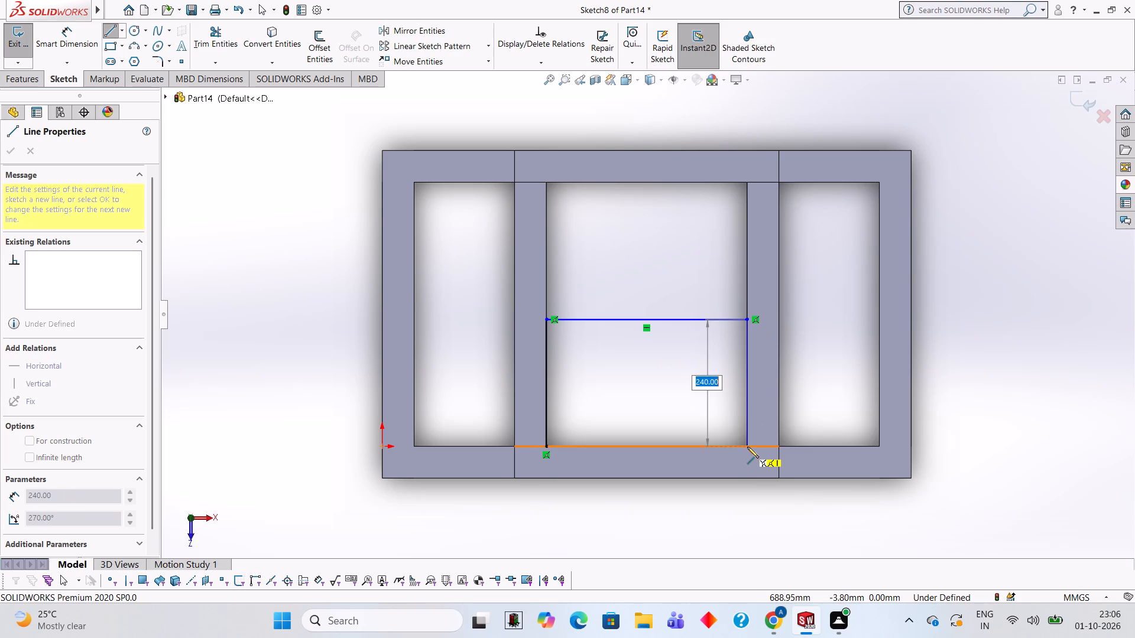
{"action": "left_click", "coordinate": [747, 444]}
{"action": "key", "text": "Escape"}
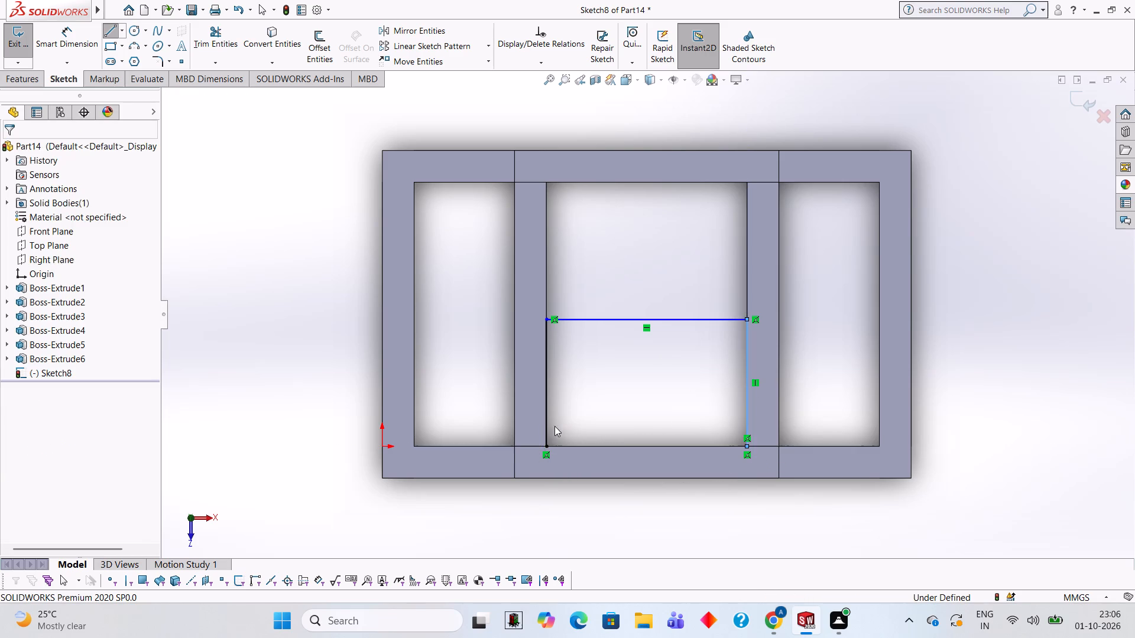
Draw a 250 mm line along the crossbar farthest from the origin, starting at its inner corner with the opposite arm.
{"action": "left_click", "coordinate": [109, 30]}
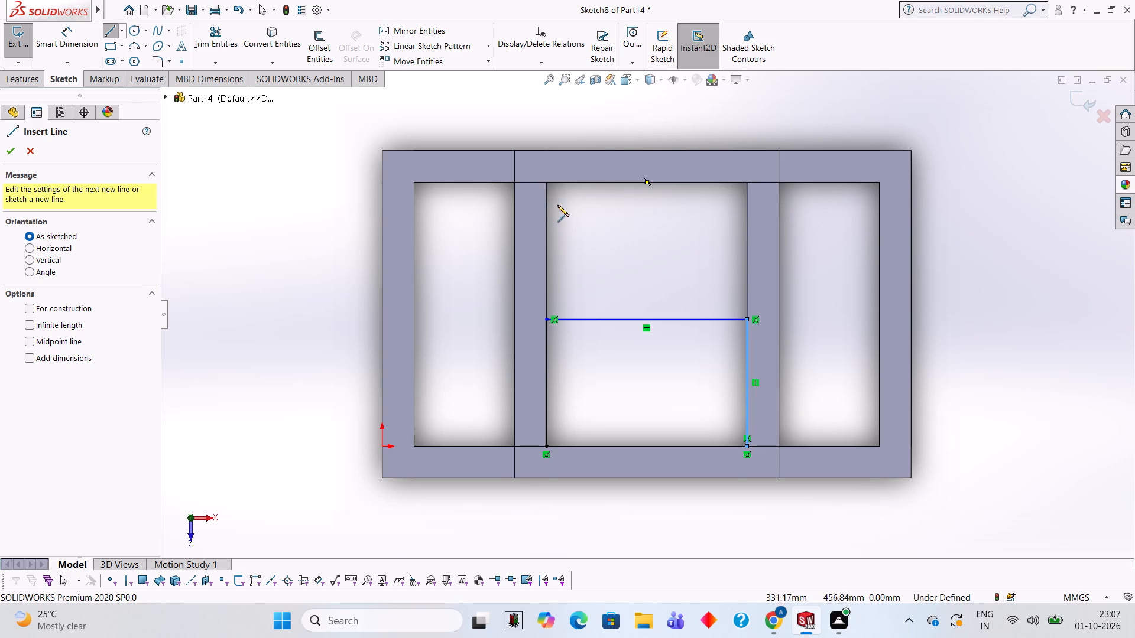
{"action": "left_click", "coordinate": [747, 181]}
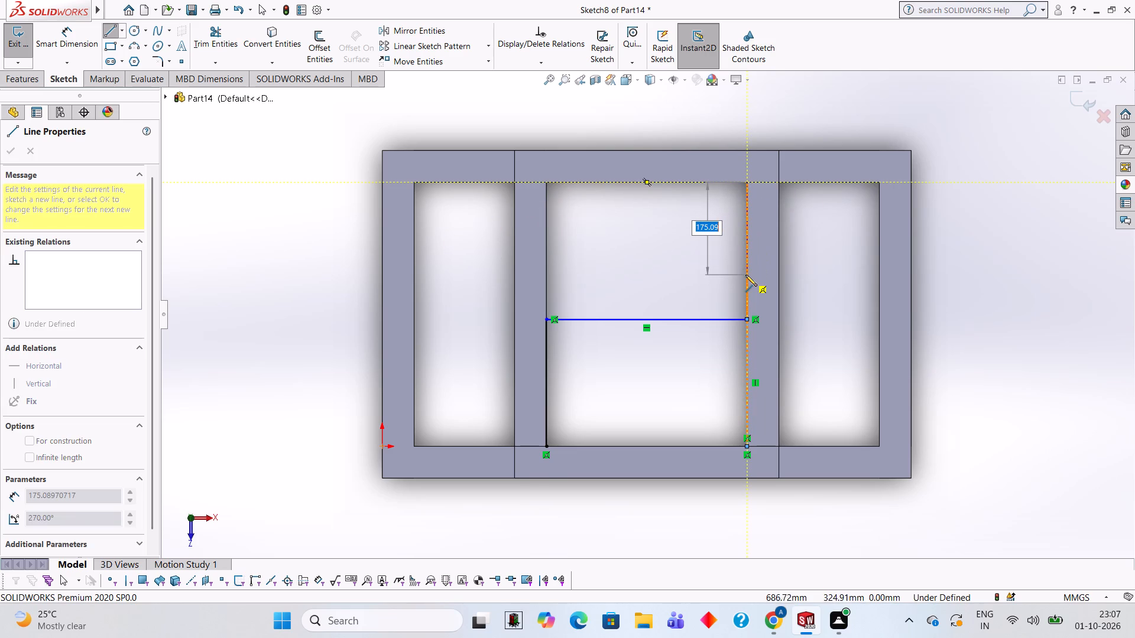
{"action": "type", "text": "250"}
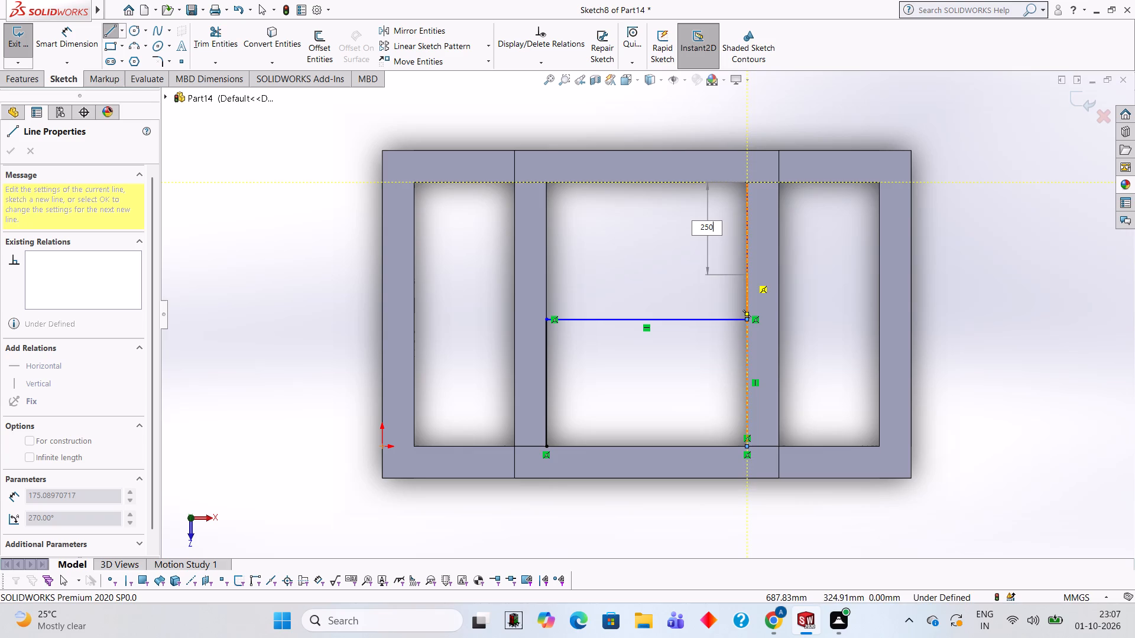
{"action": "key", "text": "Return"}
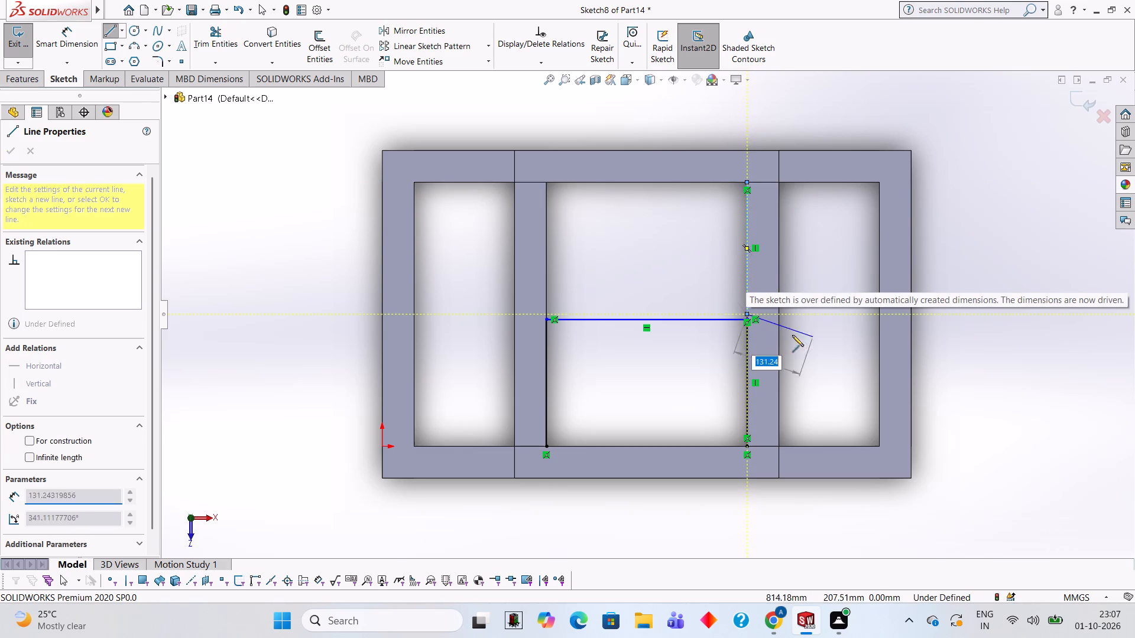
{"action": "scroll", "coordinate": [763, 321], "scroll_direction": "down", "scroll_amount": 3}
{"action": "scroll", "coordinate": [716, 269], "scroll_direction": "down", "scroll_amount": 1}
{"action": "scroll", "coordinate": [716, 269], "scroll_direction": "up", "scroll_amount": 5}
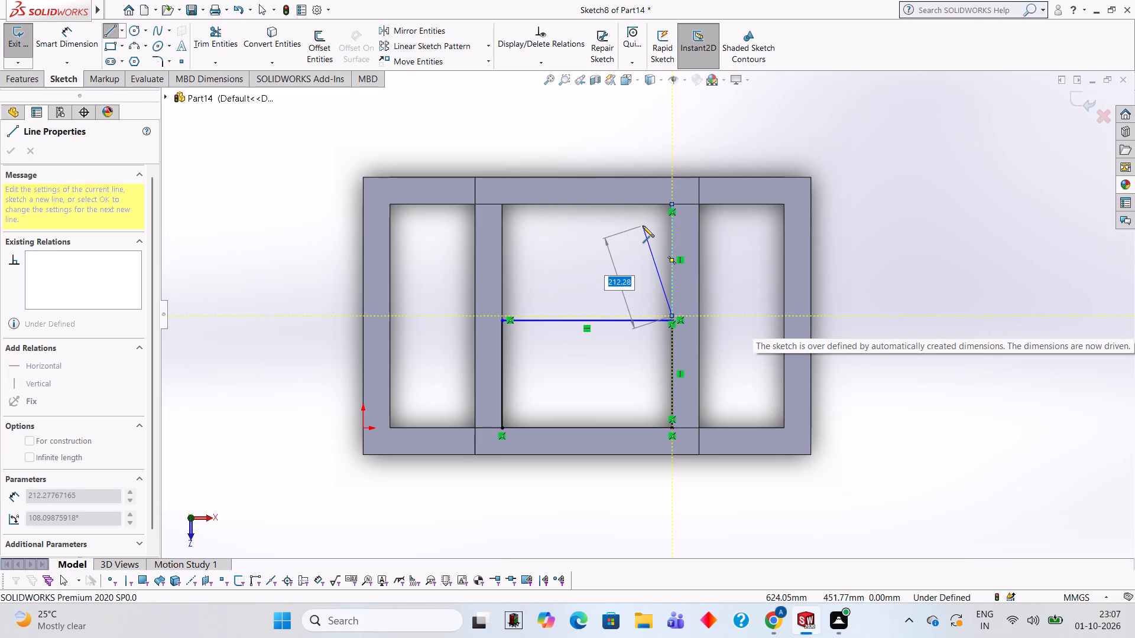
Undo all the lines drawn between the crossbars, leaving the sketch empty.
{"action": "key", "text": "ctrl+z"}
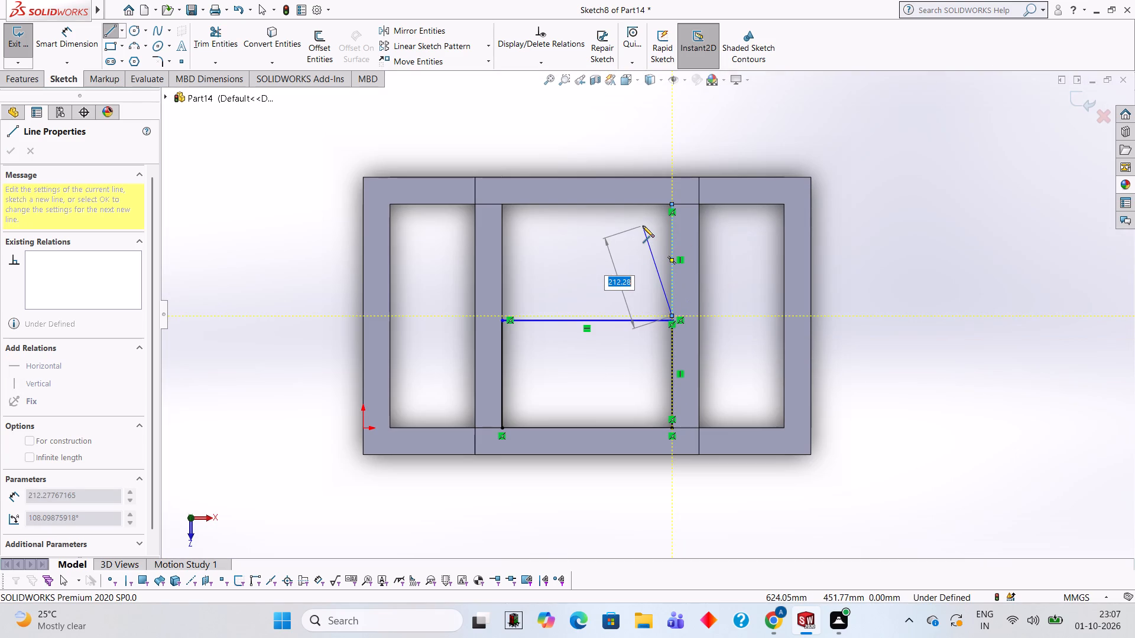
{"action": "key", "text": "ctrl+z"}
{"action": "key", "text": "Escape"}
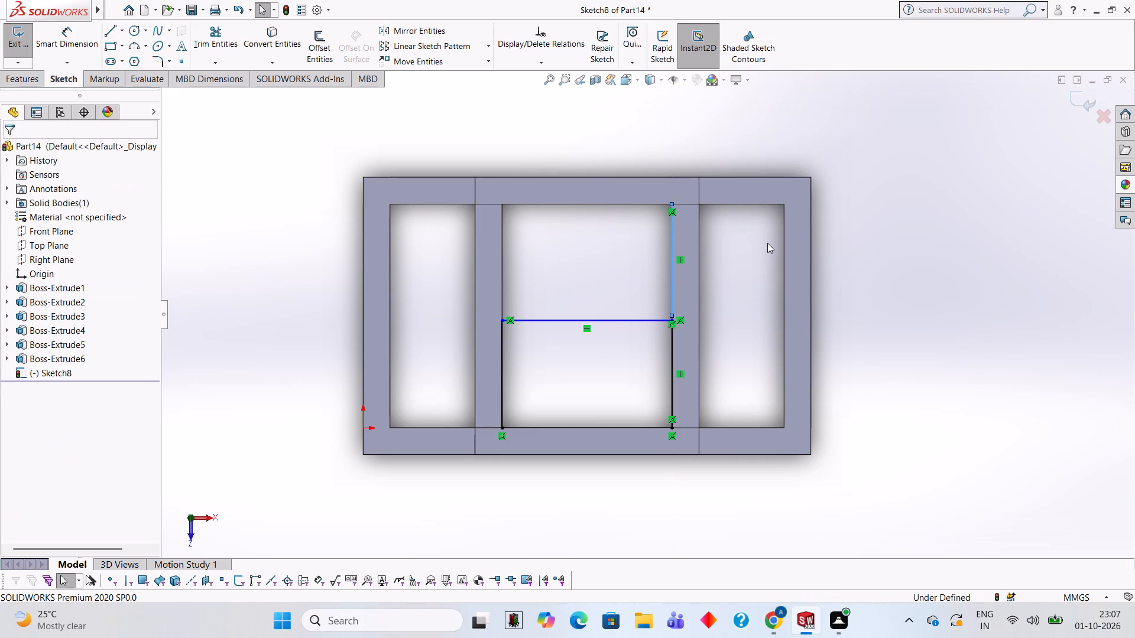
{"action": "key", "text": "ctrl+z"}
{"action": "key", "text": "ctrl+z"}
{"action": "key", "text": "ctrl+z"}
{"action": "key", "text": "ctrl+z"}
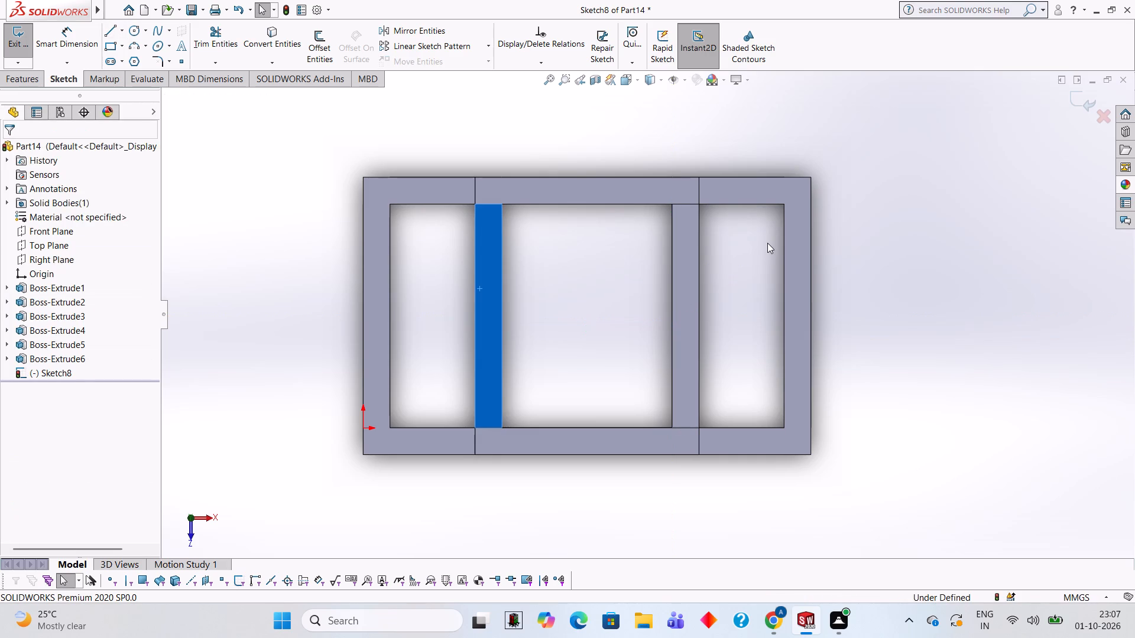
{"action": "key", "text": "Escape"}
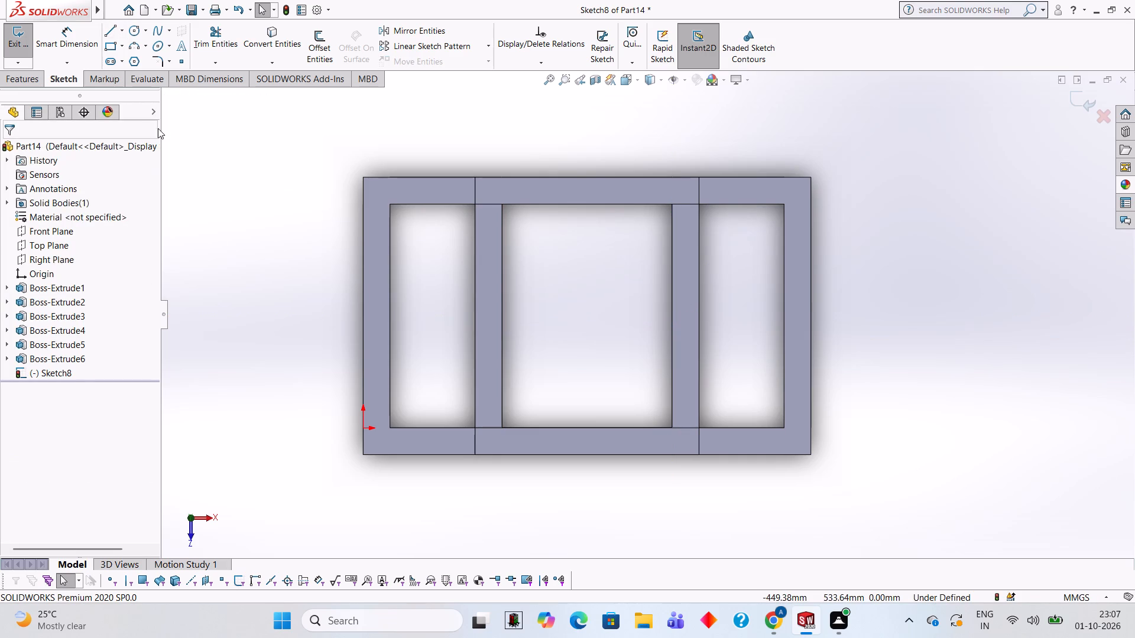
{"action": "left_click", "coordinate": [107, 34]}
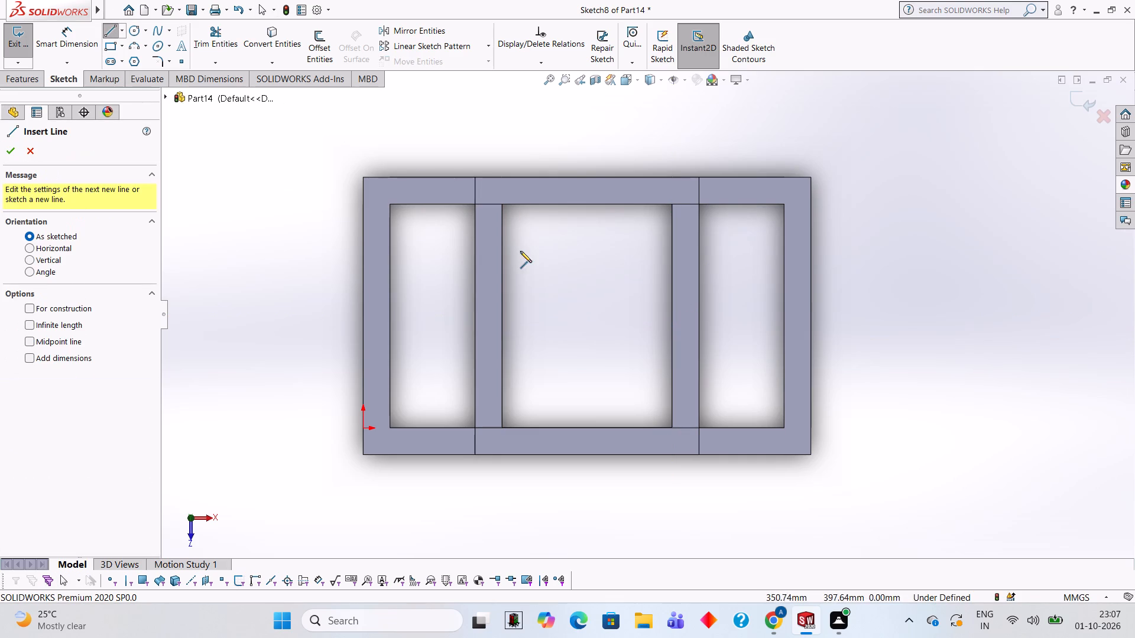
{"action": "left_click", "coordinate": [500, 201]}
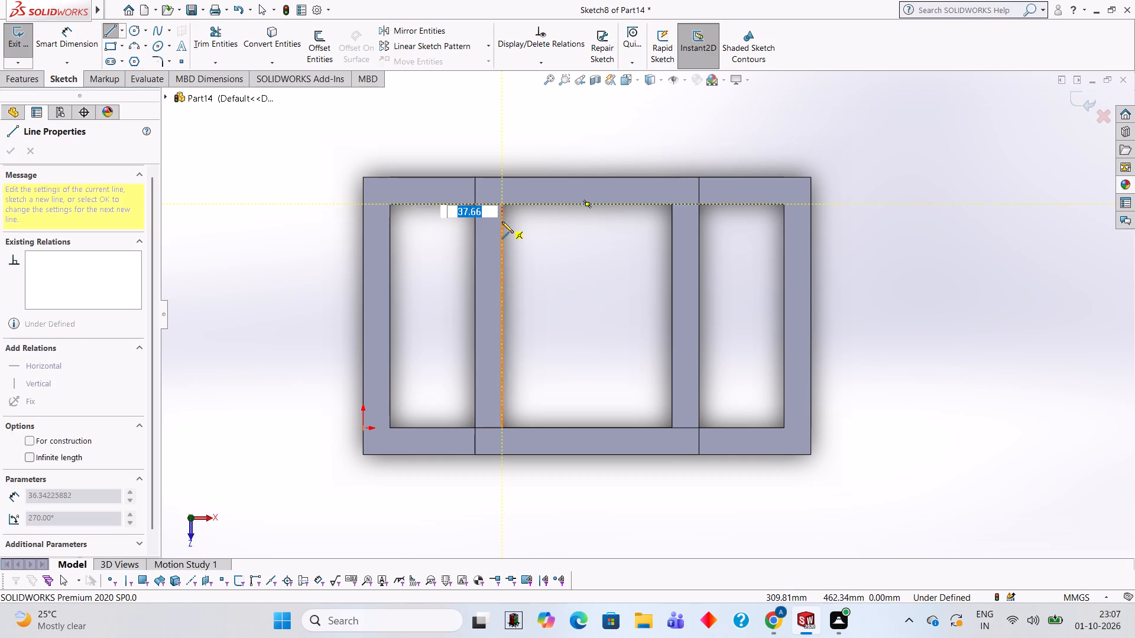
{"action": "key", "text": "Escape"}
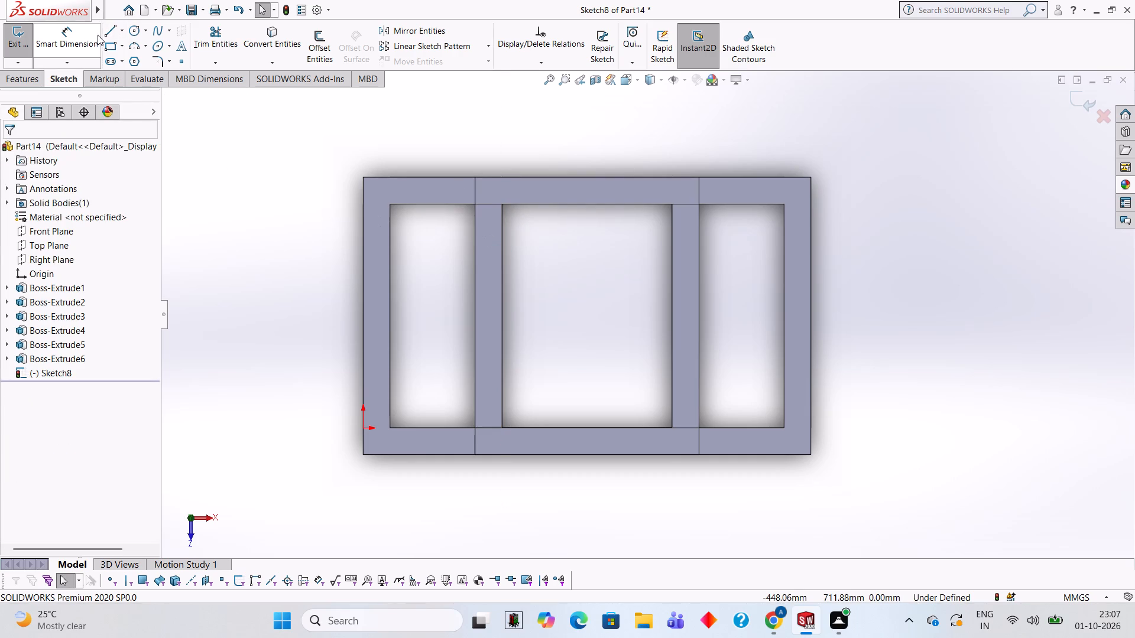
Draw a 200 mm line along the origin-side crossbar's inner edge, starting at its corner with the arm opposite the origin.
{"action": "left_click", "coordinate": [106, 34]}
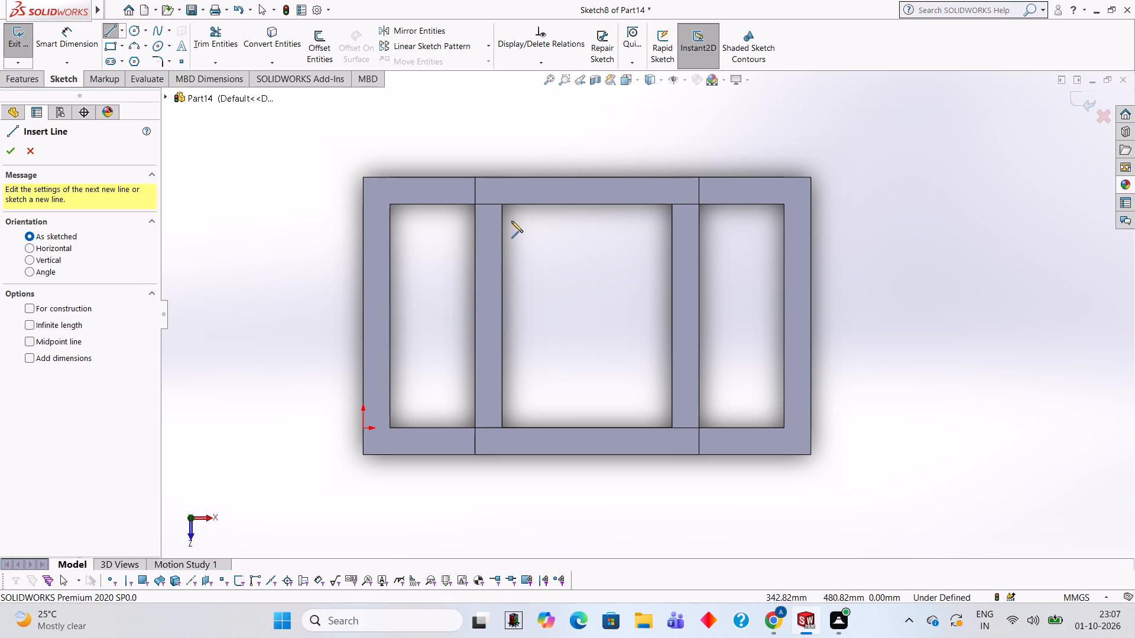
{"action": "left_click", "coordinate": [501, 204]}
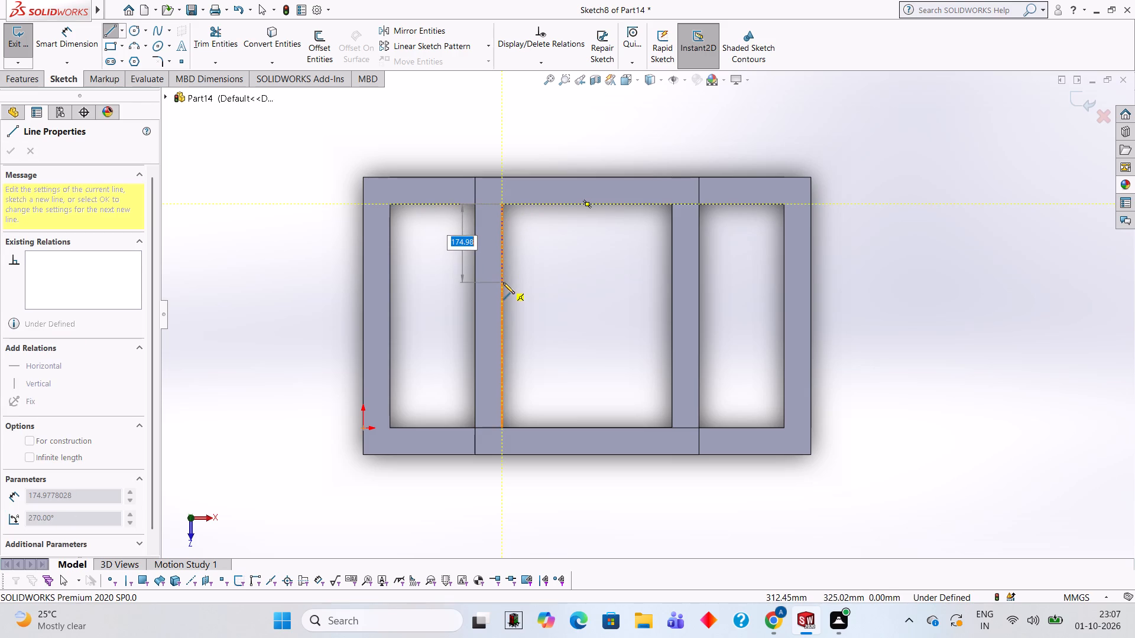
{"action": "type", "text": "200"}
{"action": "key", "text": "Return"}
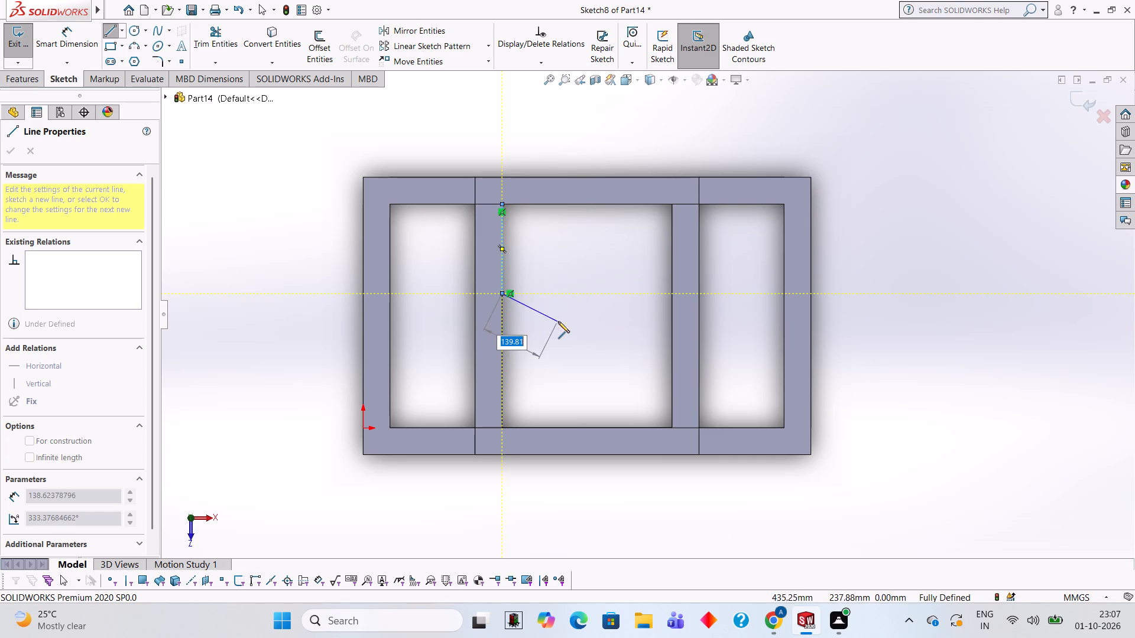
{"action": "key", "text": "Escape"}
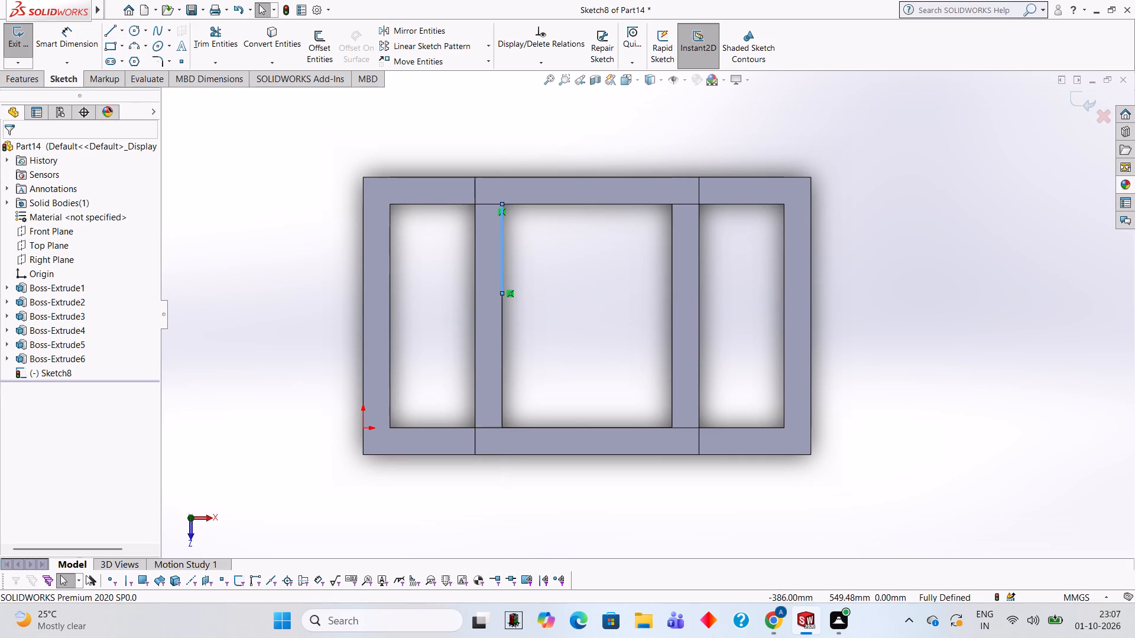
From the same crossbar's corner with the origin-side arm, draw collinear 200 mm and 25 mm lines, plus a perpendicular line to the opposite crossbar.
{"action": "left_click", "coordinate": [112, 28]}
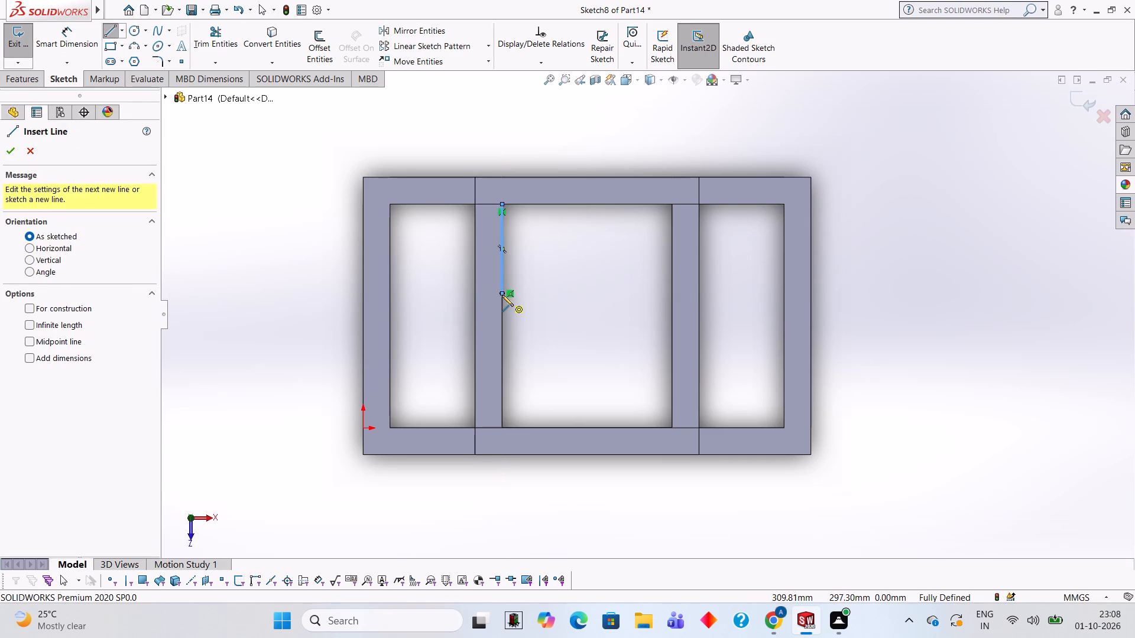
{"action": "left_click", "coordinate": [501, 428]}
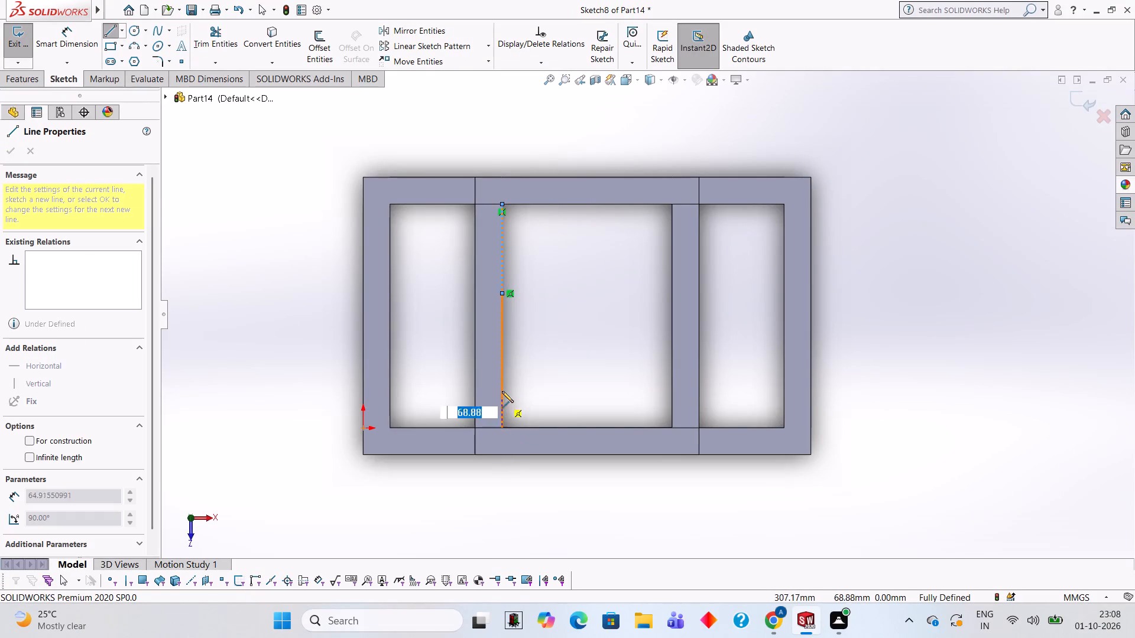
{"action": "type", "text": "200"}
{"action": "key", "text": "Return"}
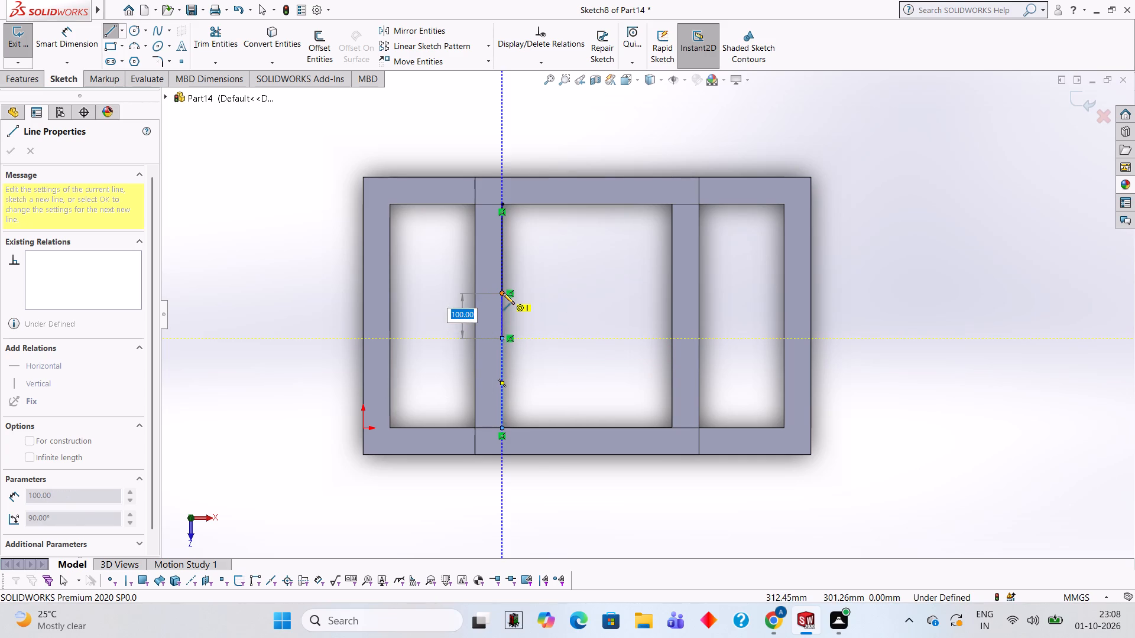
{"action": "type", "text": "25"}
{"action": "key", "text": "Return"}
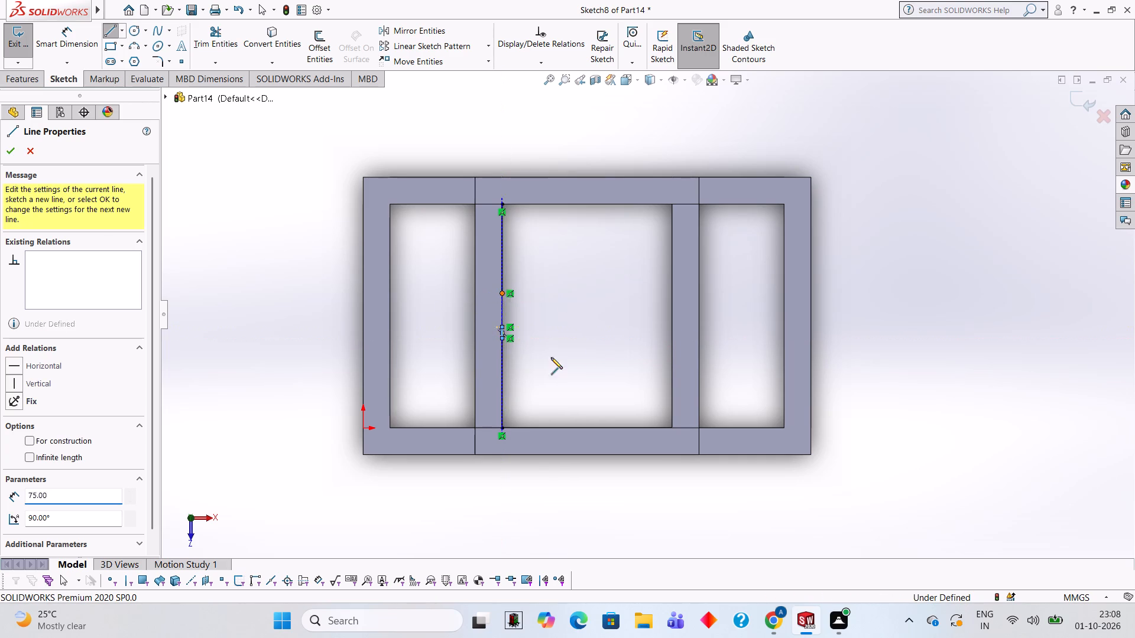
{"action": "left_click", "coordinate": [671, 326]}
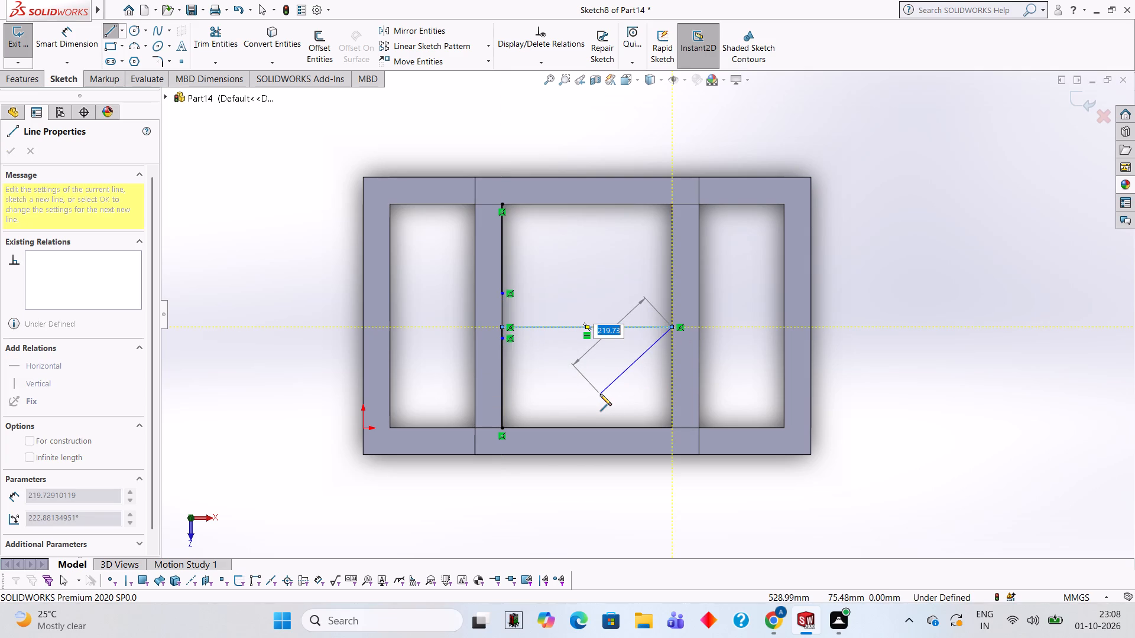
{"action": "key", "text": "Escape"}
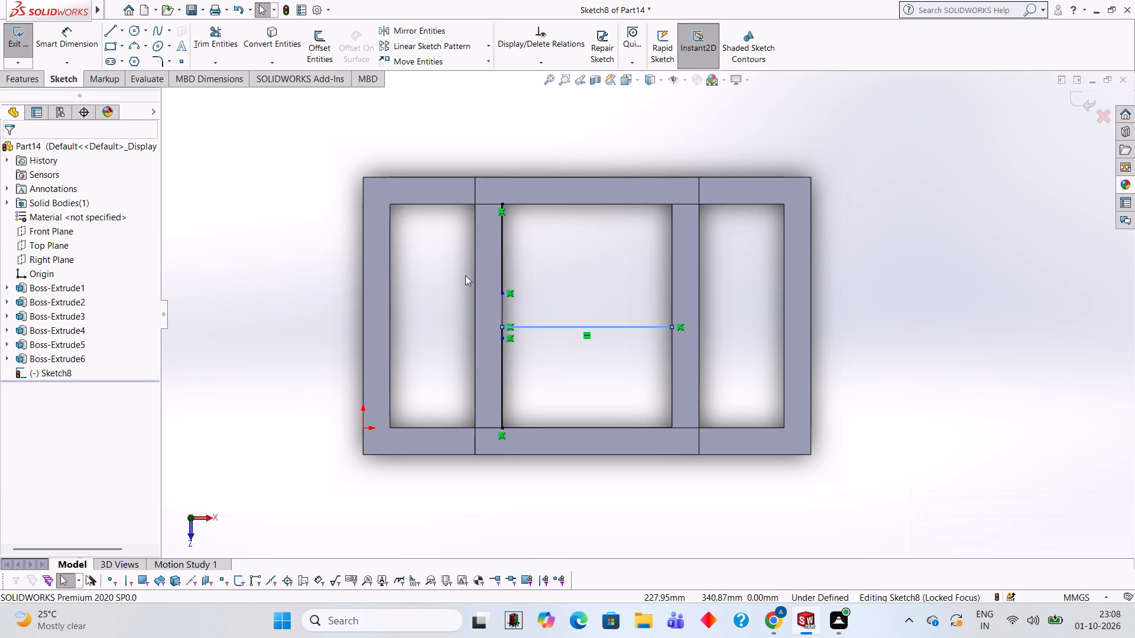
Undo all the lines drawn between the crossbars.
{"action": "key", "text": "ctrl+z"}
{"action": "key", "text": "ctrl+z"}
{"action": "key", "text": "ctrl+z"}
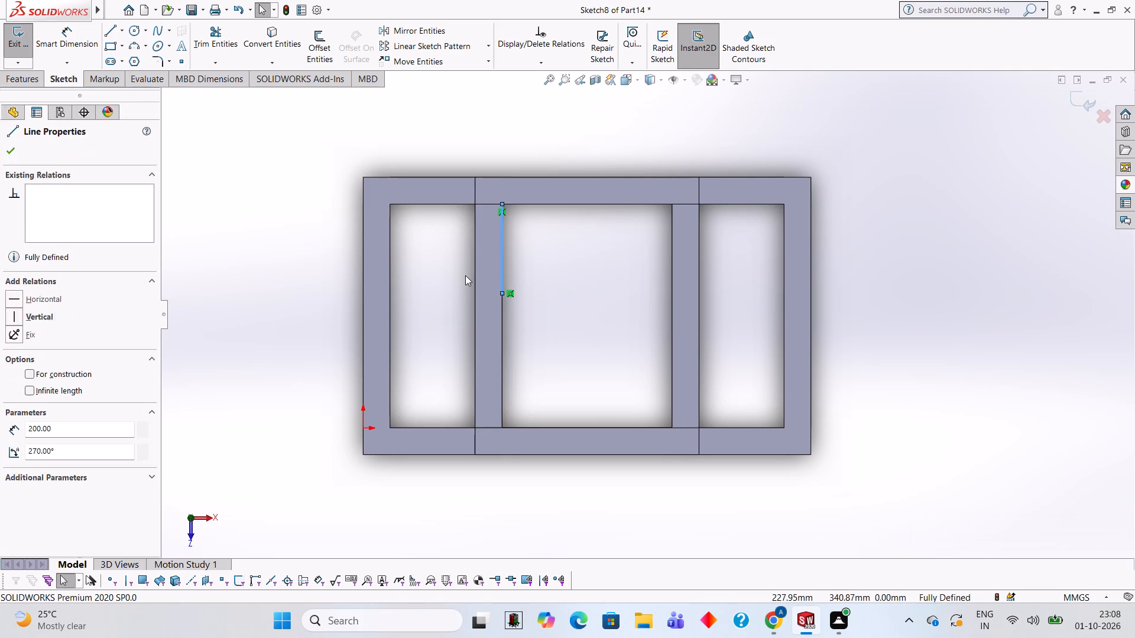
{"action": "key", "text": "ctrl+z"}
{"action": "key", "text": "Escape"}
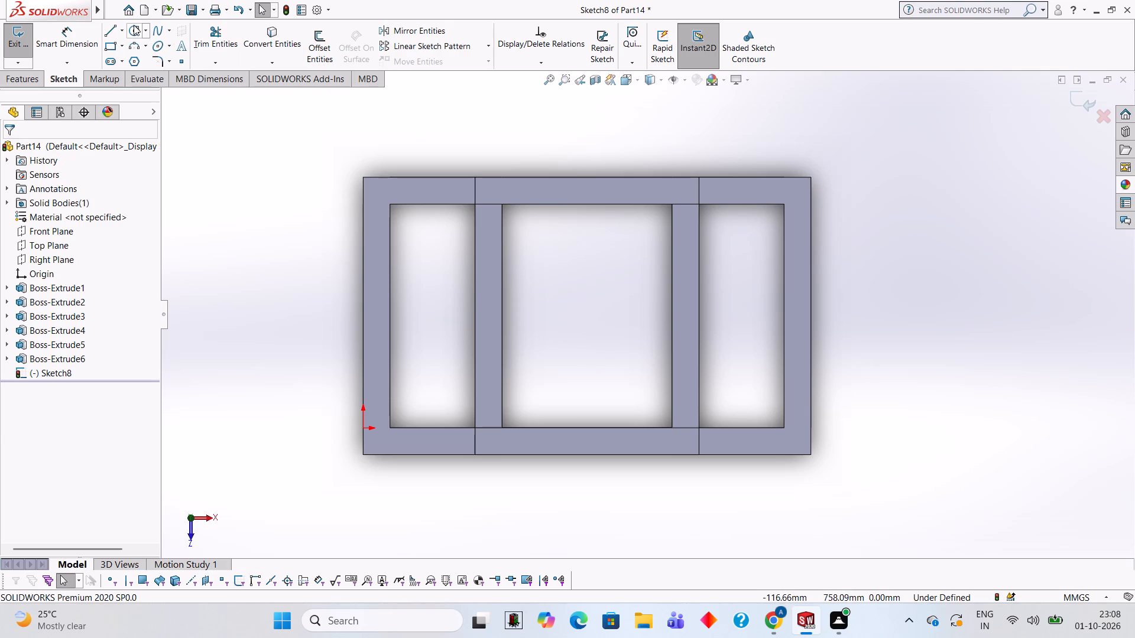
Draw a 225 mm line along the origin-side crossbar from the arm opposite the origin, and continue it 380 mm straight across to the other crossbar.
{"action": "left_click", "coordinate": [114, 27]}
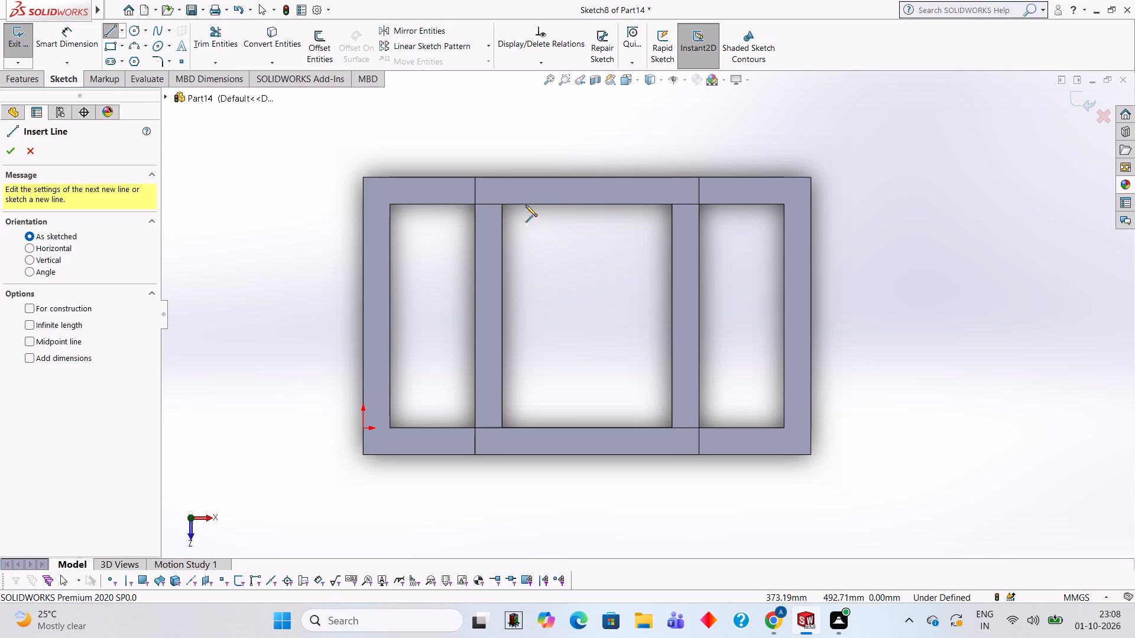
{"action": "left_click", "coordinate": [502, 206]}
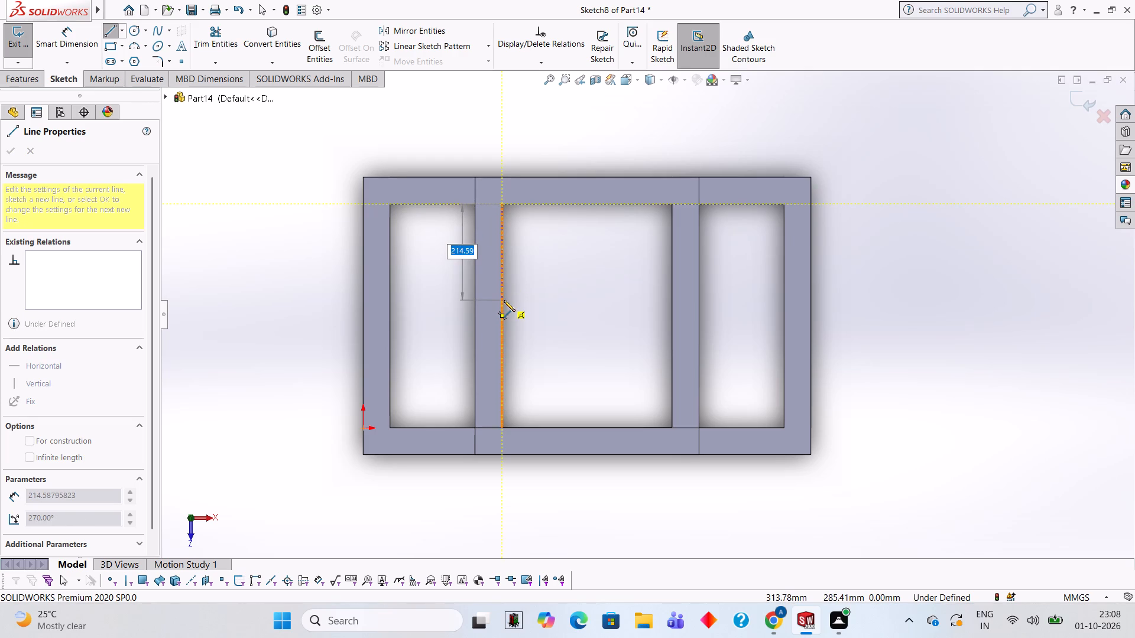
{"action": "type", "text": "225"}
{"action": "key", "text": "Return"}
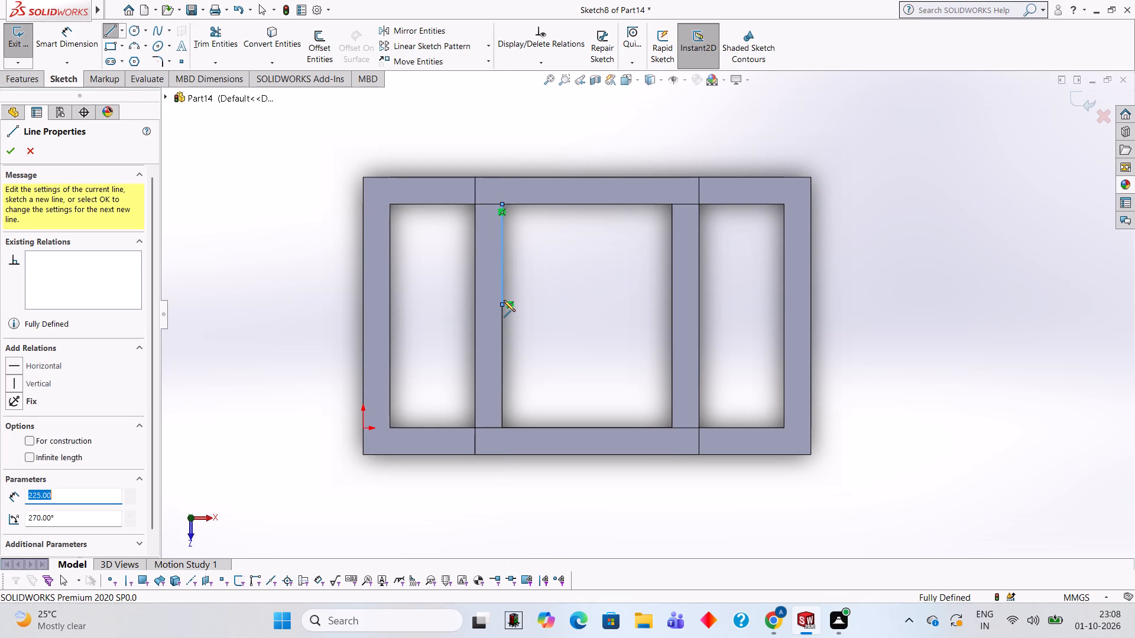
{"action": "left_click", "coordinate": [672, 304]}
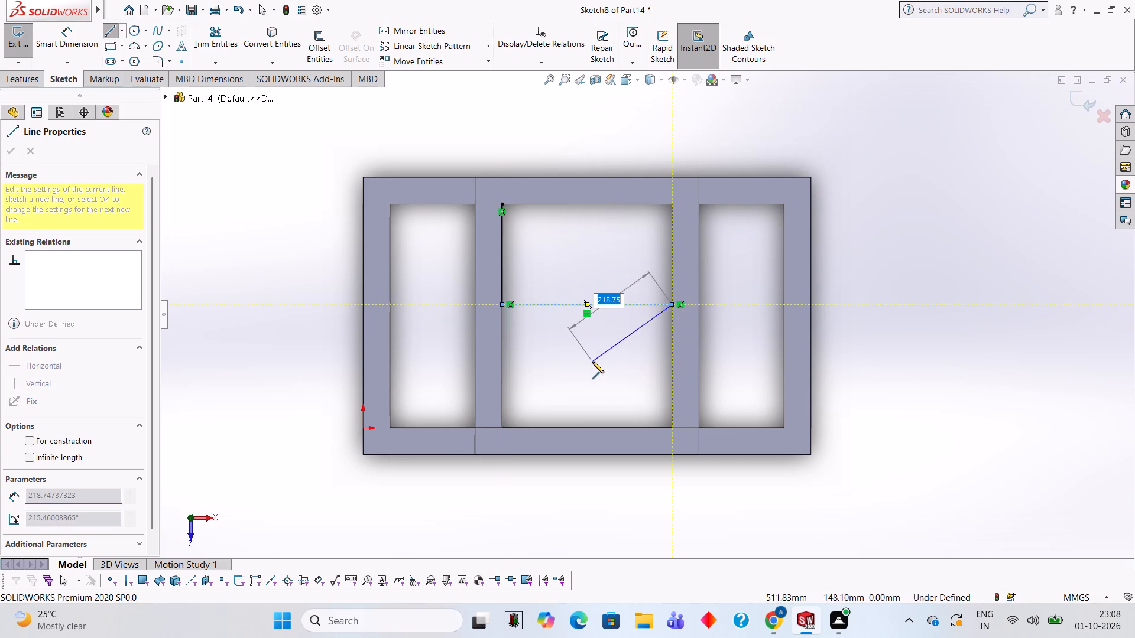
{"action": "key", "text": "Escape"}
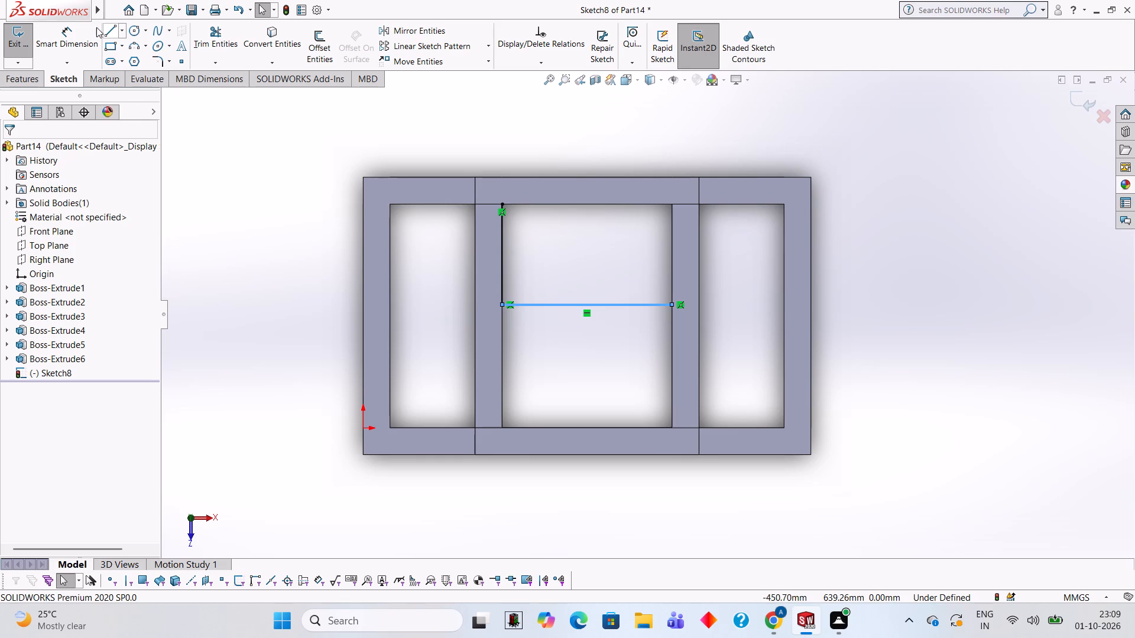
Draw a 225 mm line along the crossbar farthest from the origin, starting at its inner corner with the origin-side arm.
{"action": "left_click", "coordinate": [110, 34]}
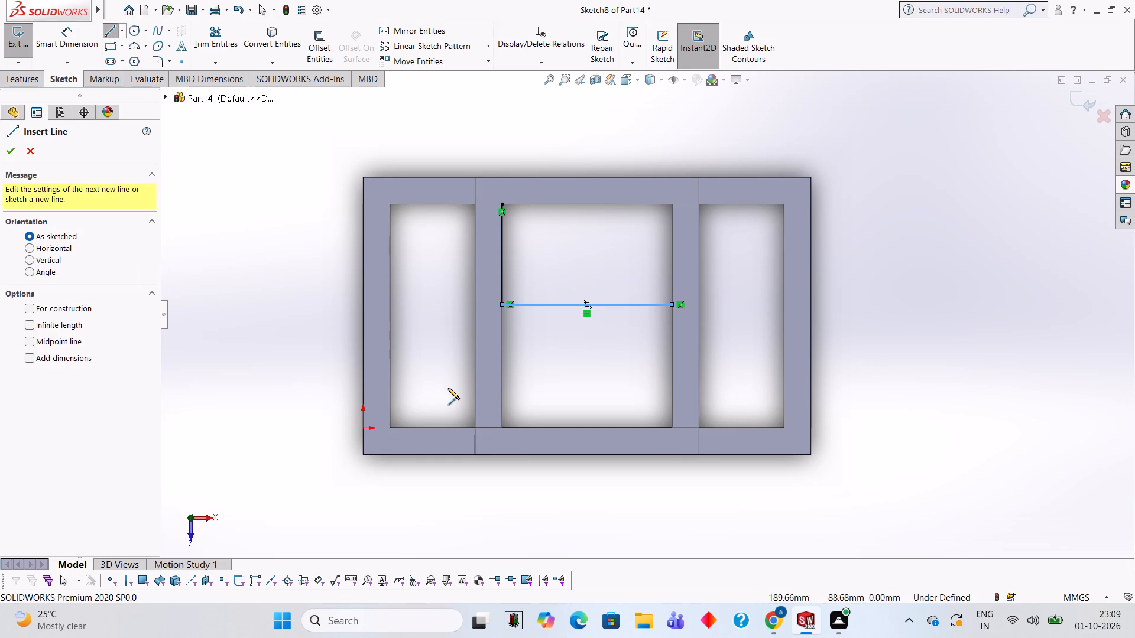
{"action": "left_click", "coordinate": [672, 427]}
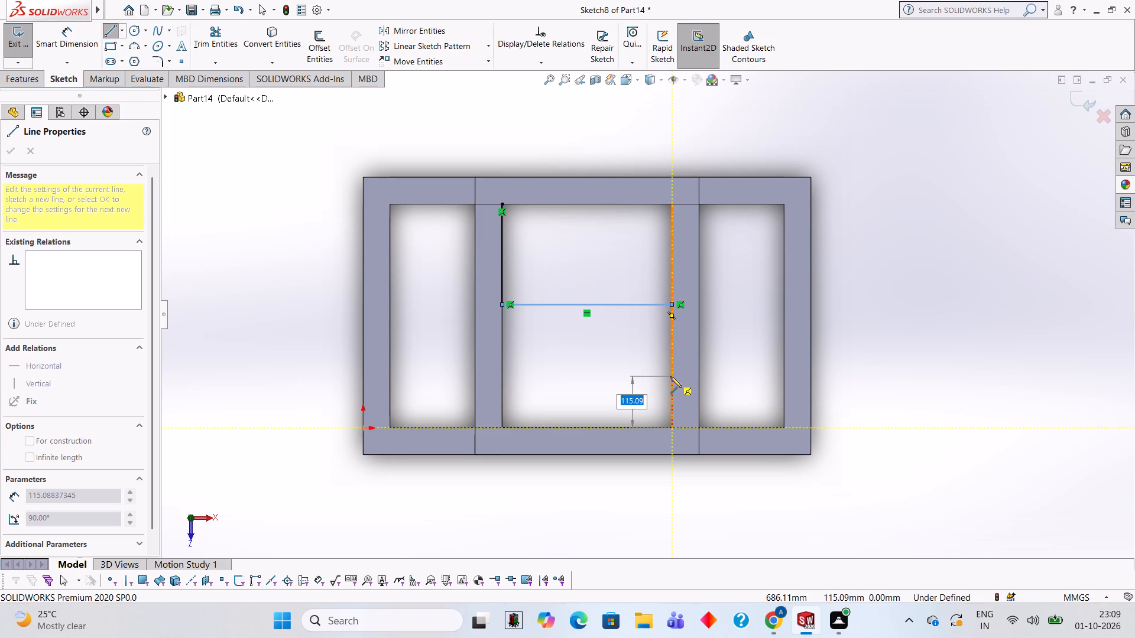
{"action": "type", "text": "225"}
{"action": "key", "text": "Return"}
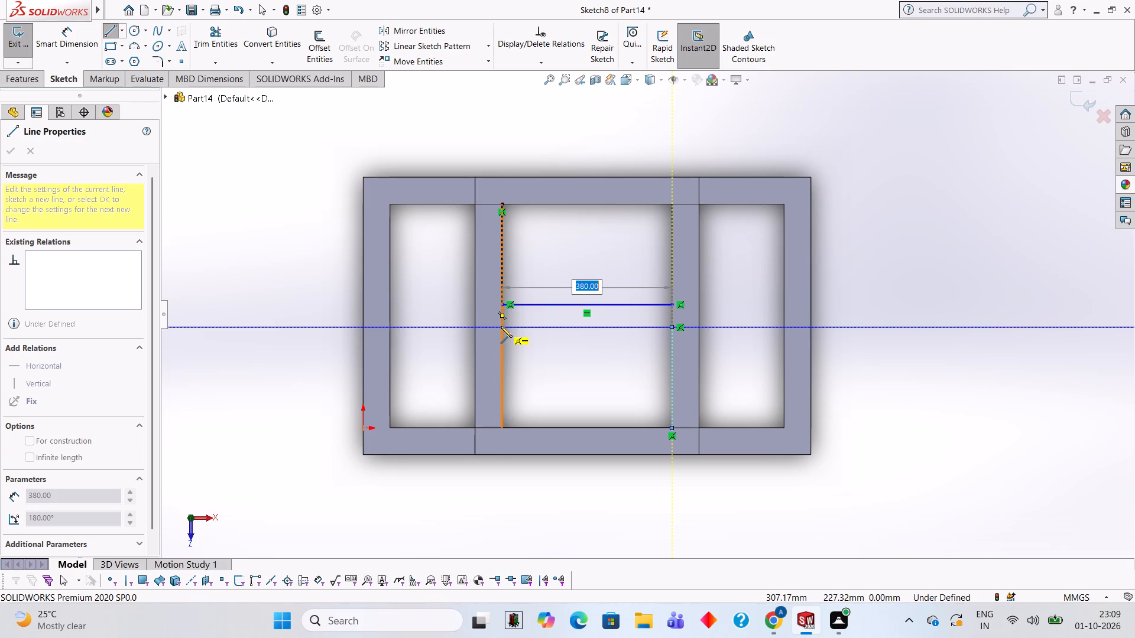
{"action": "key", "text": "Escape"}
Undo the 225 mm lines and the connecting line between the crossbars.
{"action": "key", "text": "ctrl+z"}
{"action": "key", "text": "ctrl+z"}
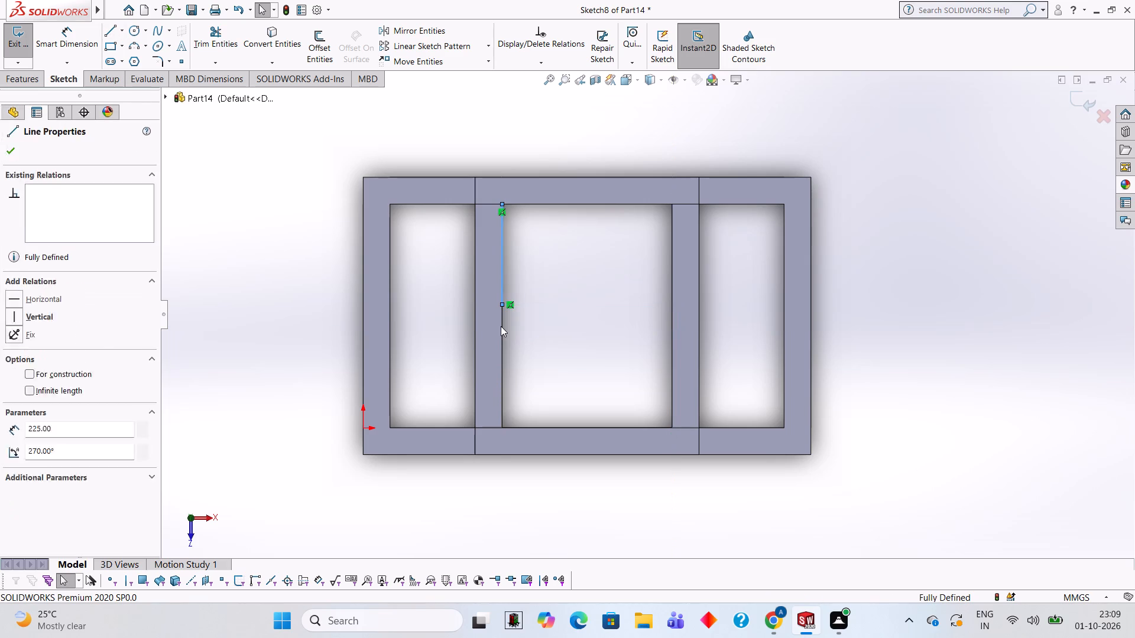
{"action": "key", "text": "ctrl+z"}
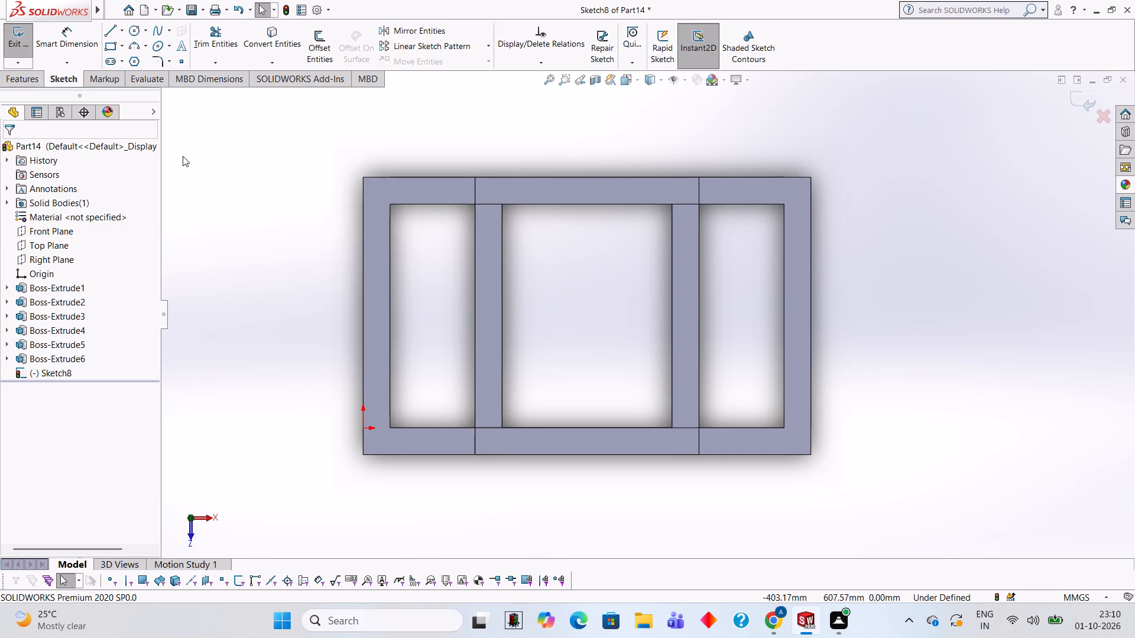
Draw a closed 380 by 60 mm rectangle between the crossbars, starting with a 30 mm line from the origin-side crossbar's inner edge midpoint.
{"action": "left_click", "coordinate": [109, 37]}
{"action": "left_click", "coordinate": [502, 314]}
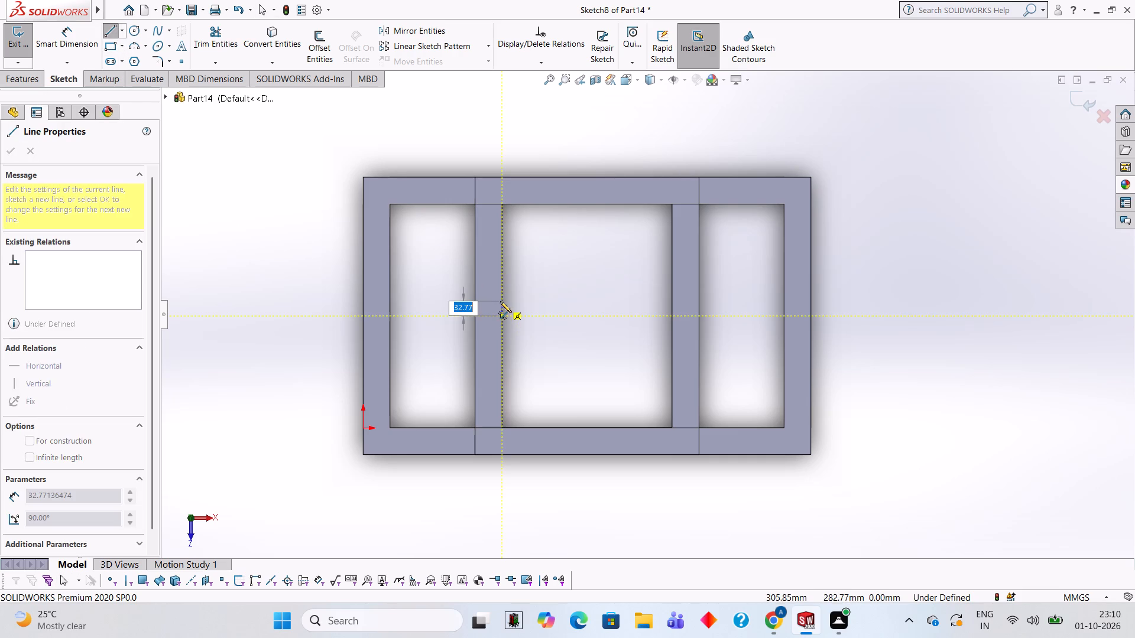
{"action": "type", "text": "30"}
{"action": "key", "text": "Return"}
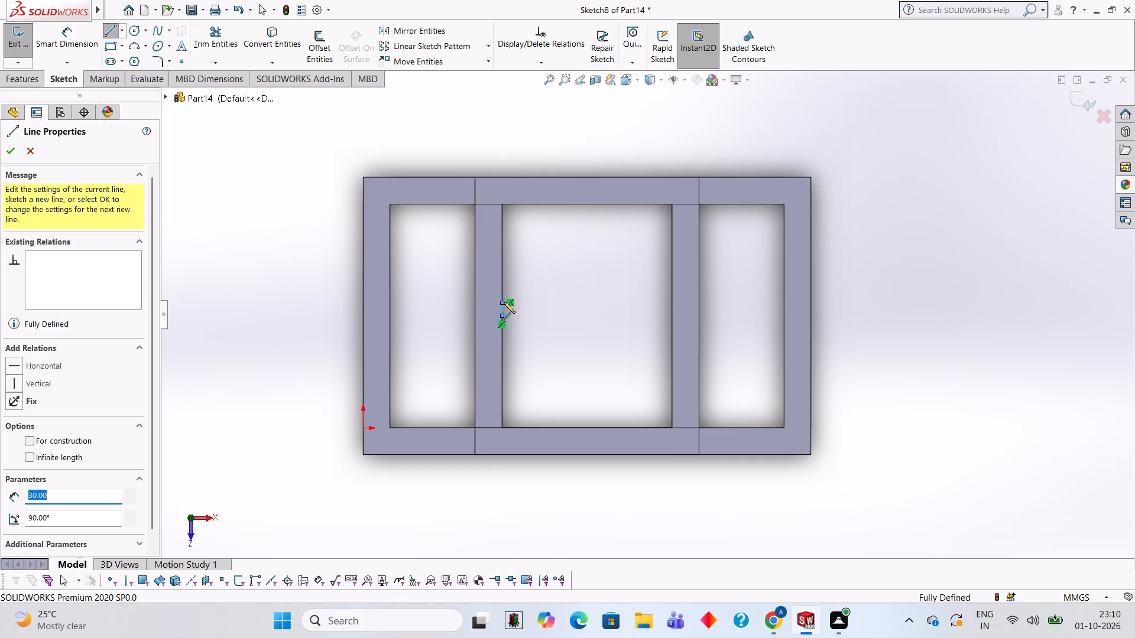
{"action": "left_click", "coordinate": [672, 302]}
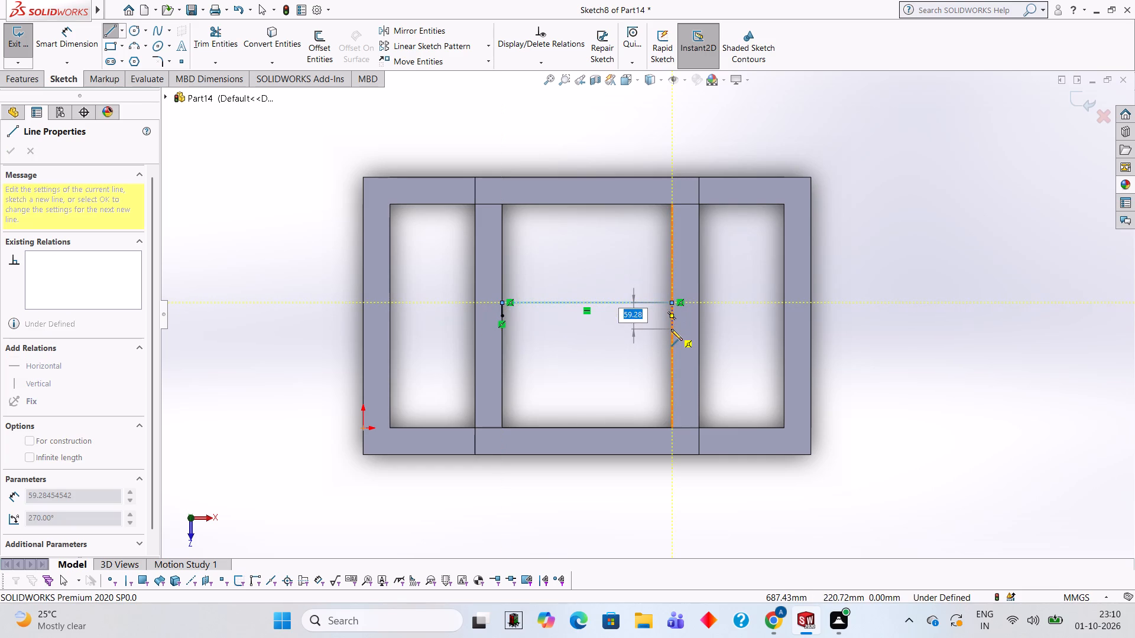
{"action": "type", "text": "60"}
{"action": "key", "text": "Return"}
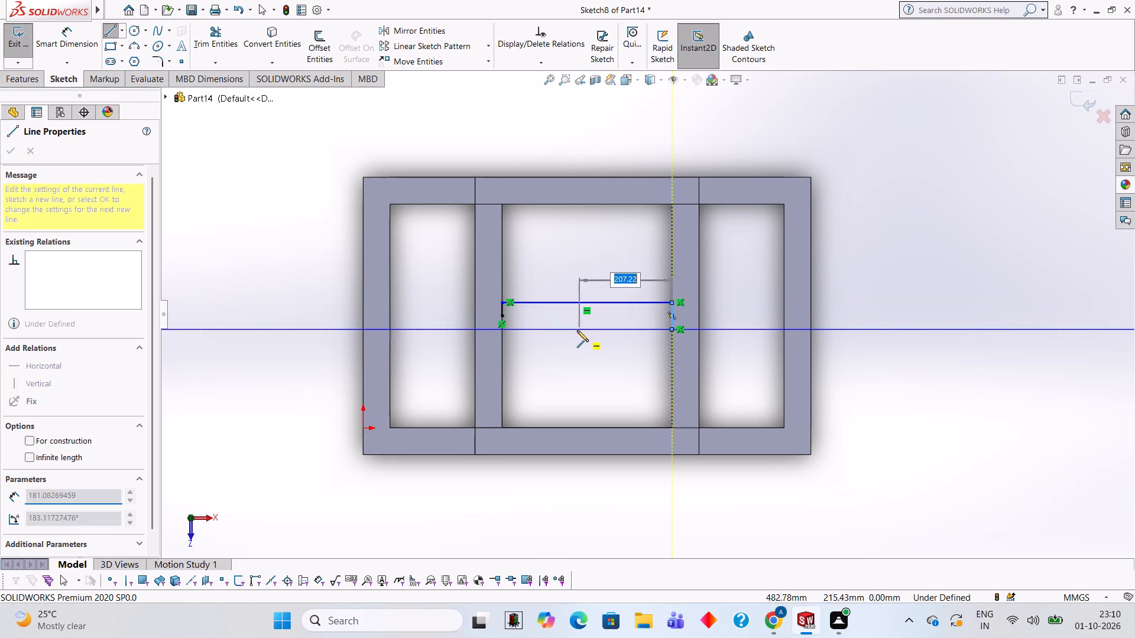
{"action": "left_click", "coordinate": [502, 328]}
{"action": "left_click", "coordinate": [502, 317]}
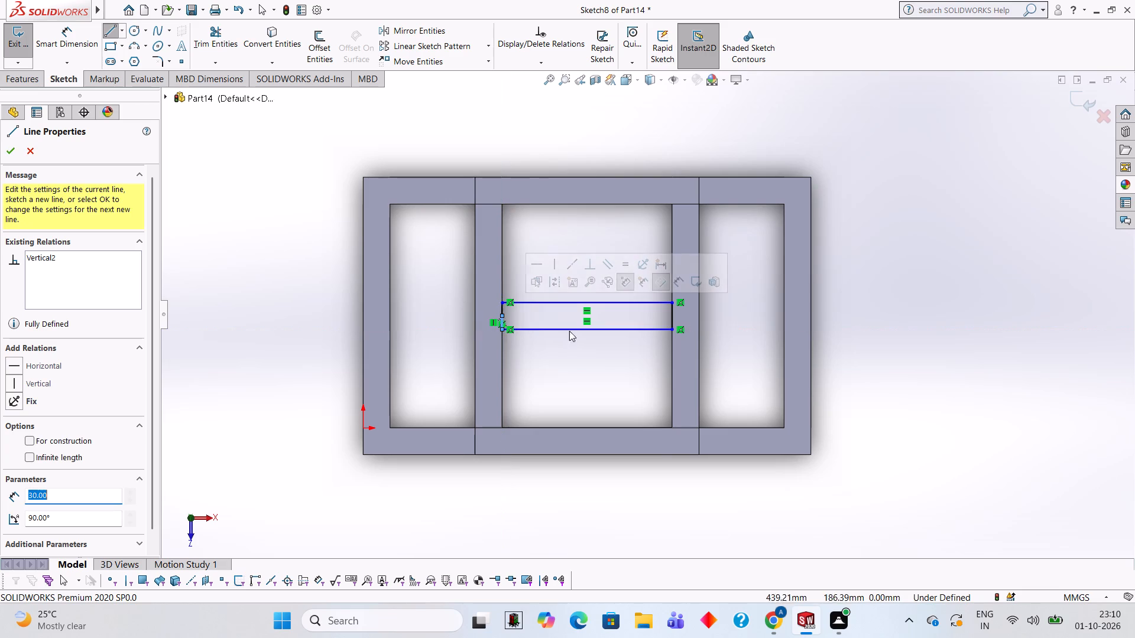
Extrude the rectangle 60 mm in the reversed direction, merged with the frame, as a middle member joining the crossbars.
{"action": "scroll", "coordinate": [883, 321], "scroll_direction": "up", "scroll_amount": 1}
{"action": "middle_click_drag", "start_coordinate": [883, 321], "coordinate": [801, 207]}
{"action": "middle_click_drag", "start_coordinate": [796, 263], "coordinate": [841, 263]}
{"action": "middle_click_drag", "start_coordinate": [764, 209], "coordinate": [780, 227]}
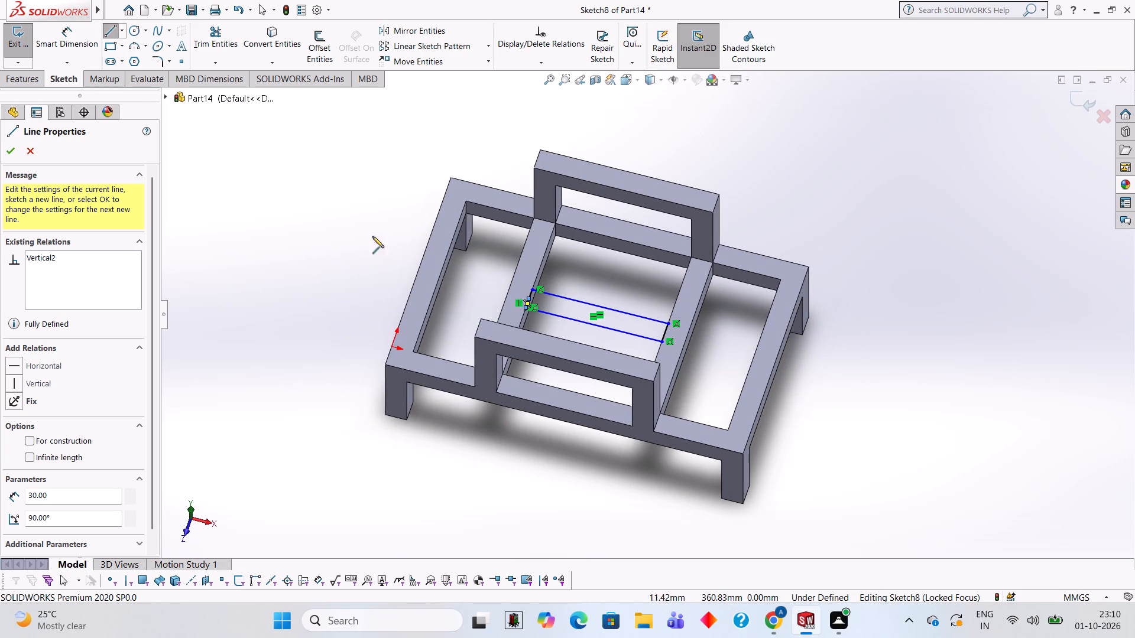
{"action": "left_click", "coordinate": [29, 82]}
{"action": "left_click", "coordinate": [27, 41]}
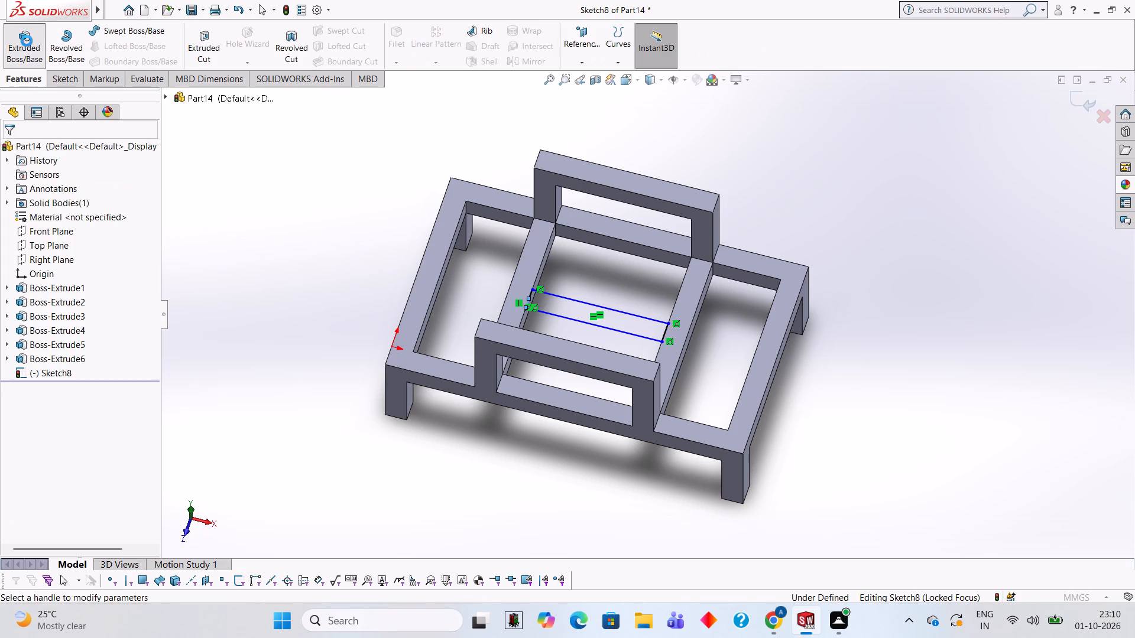
{"action": "left_click", "coordinate": [14, 232]}
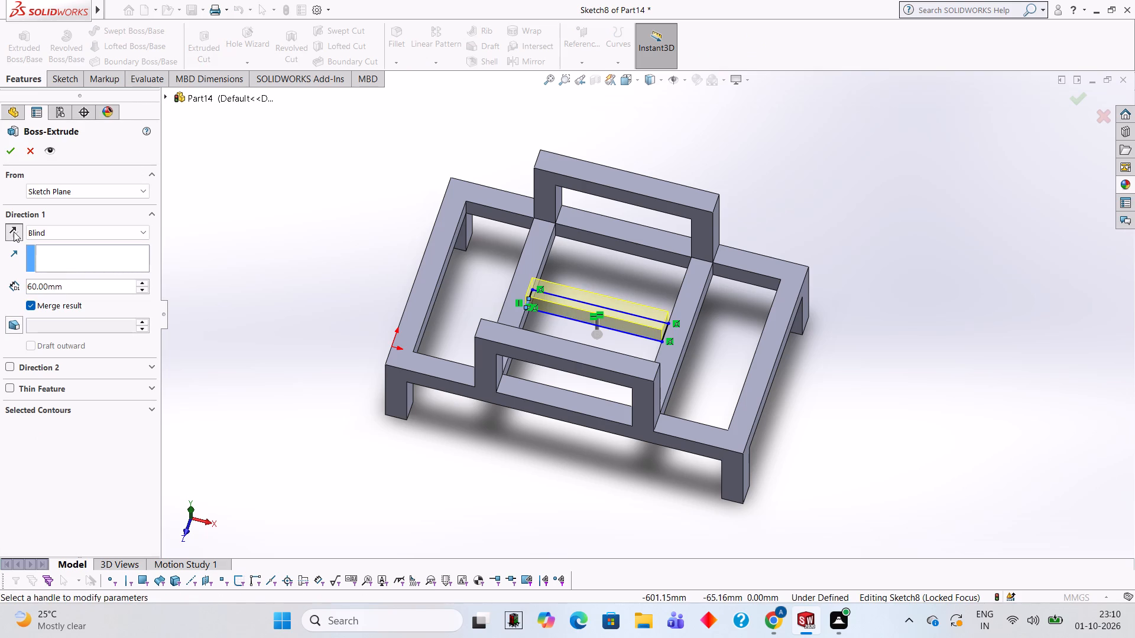
{"action": "left_click", "coordinate": [10, 157]}
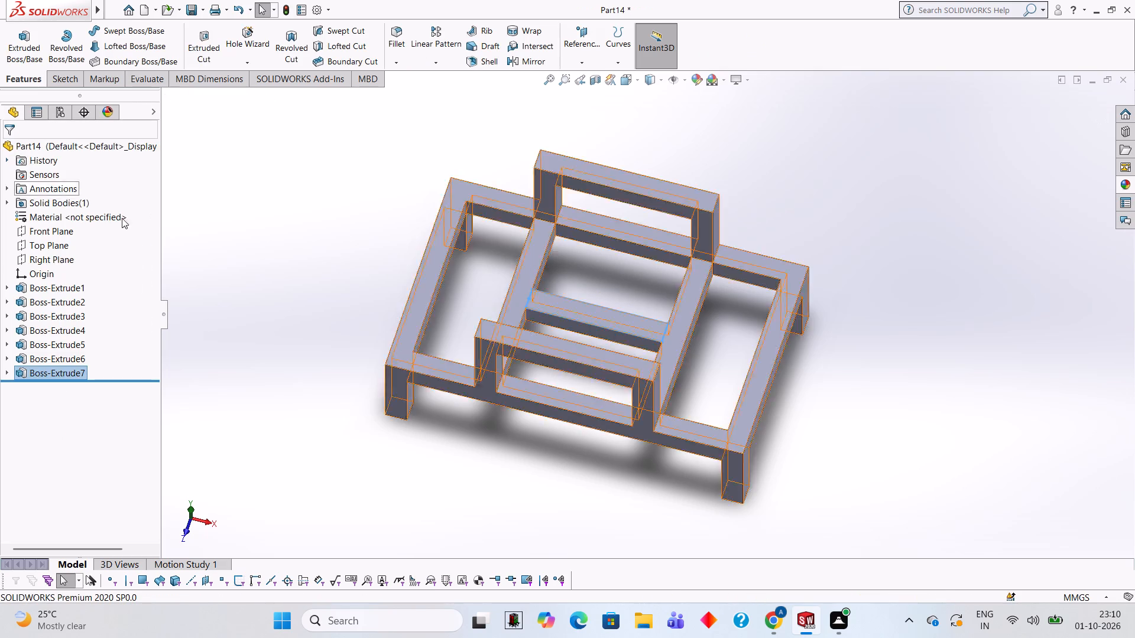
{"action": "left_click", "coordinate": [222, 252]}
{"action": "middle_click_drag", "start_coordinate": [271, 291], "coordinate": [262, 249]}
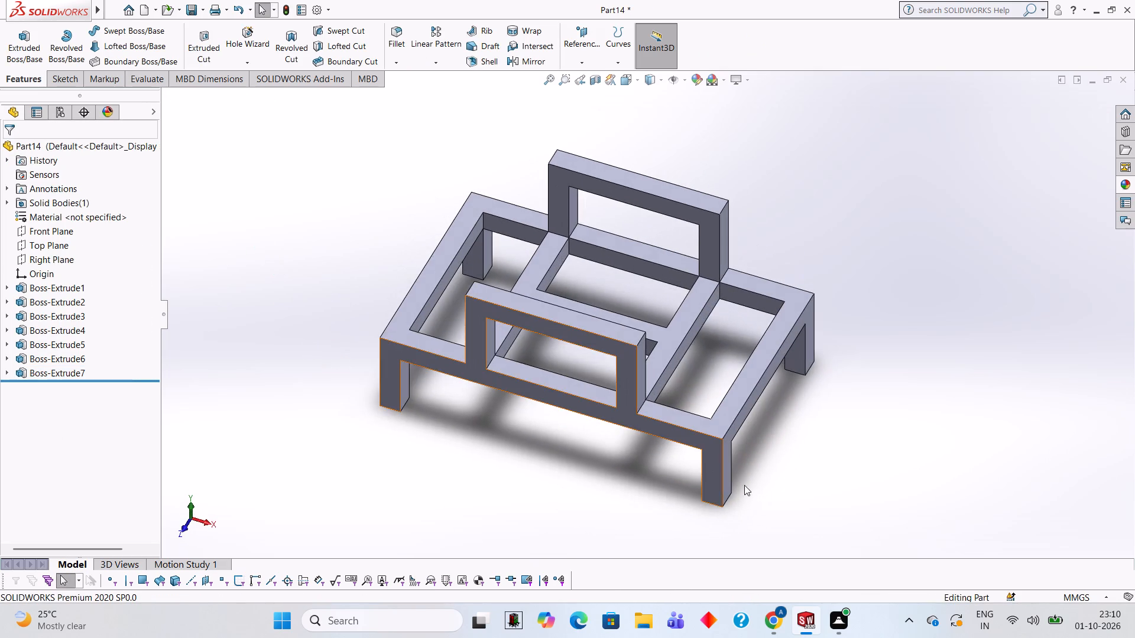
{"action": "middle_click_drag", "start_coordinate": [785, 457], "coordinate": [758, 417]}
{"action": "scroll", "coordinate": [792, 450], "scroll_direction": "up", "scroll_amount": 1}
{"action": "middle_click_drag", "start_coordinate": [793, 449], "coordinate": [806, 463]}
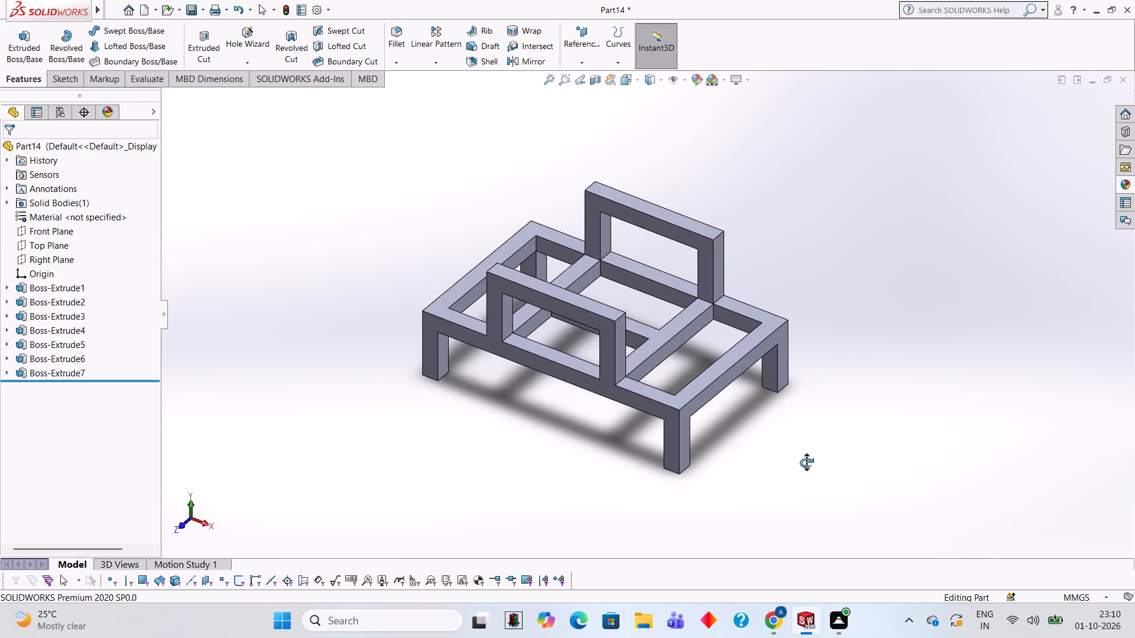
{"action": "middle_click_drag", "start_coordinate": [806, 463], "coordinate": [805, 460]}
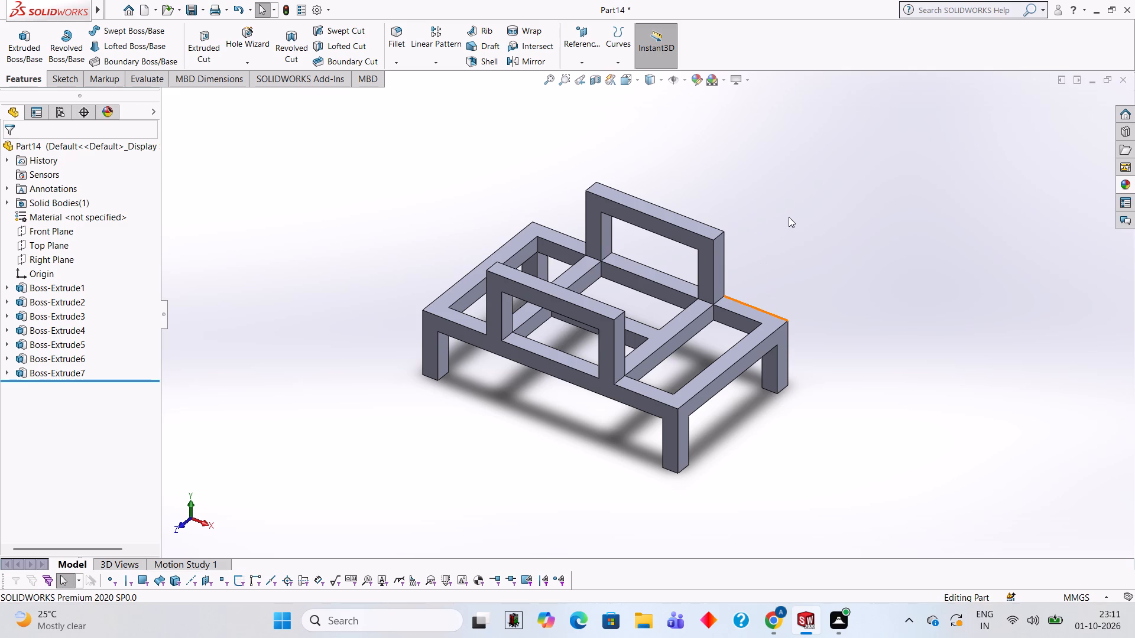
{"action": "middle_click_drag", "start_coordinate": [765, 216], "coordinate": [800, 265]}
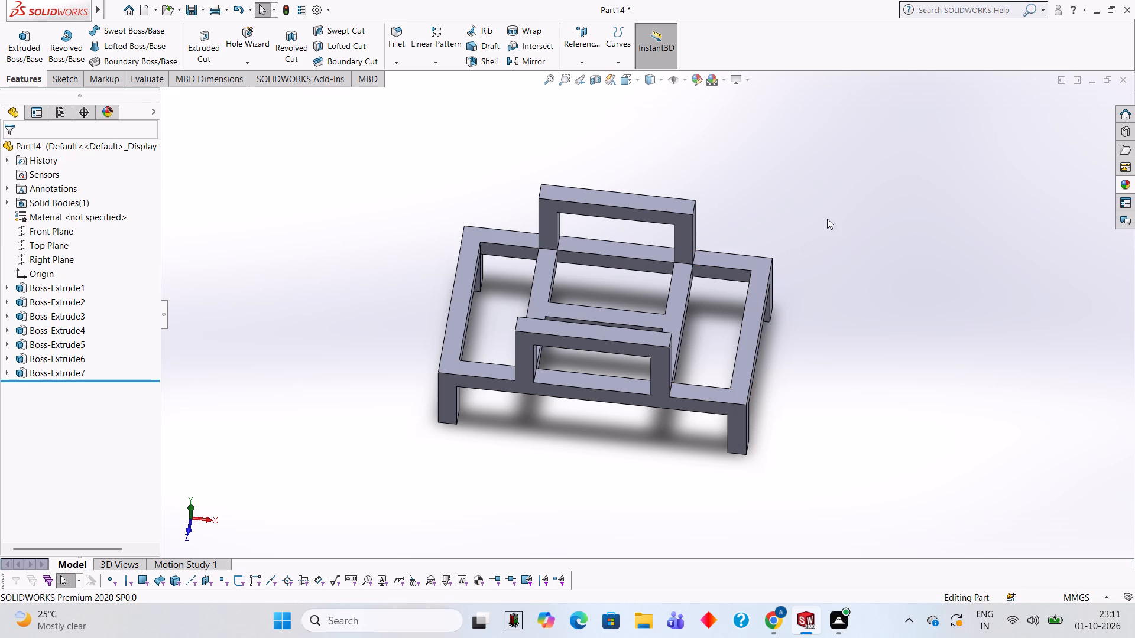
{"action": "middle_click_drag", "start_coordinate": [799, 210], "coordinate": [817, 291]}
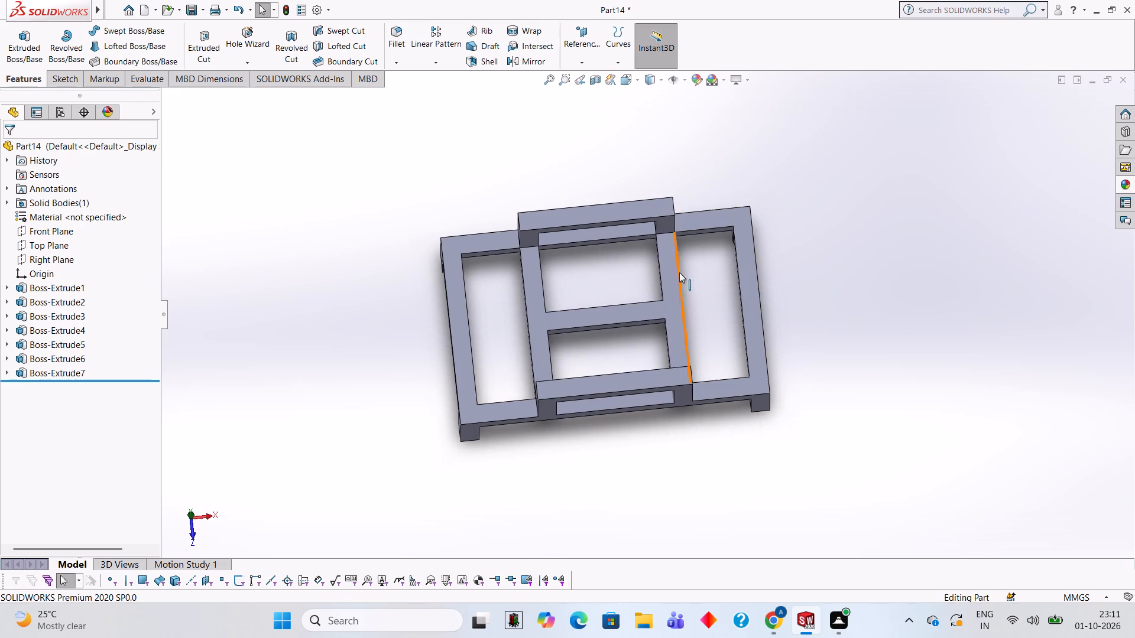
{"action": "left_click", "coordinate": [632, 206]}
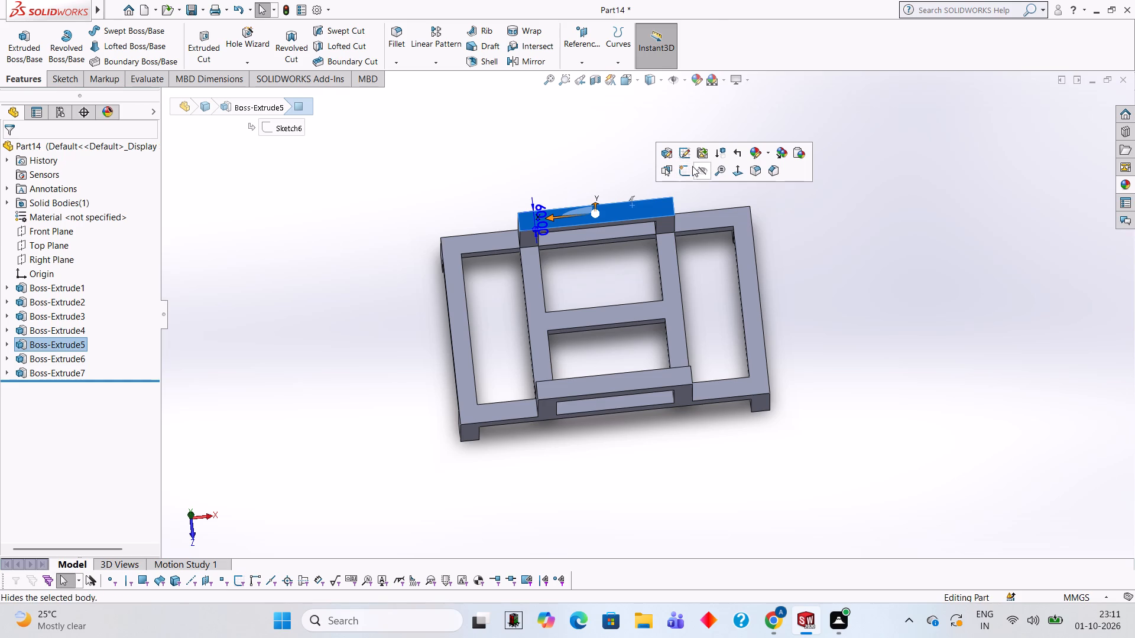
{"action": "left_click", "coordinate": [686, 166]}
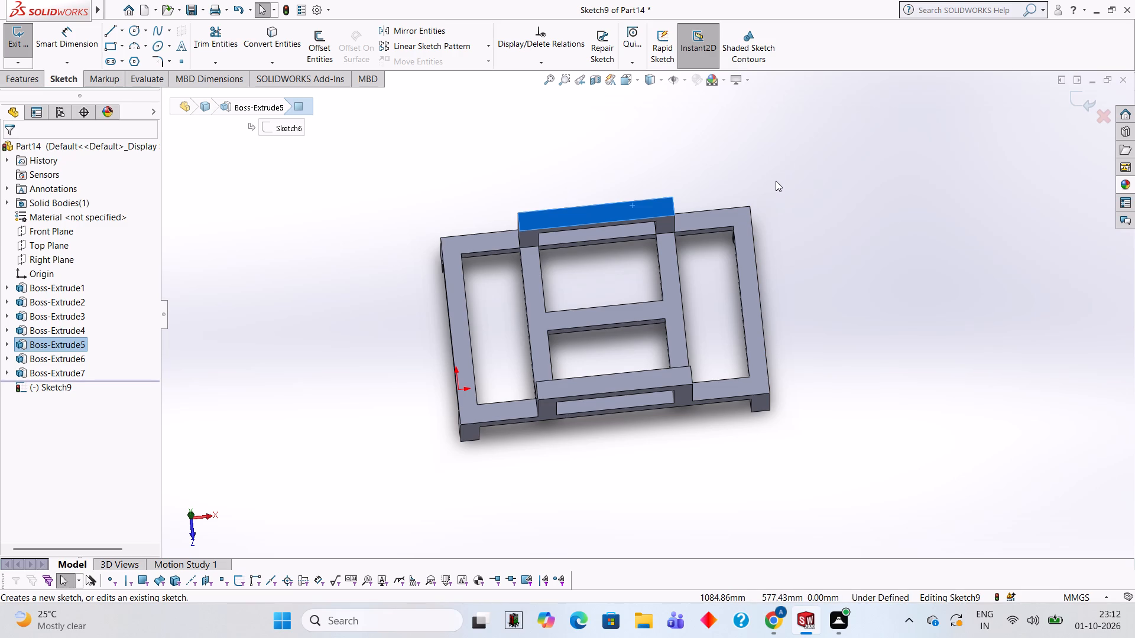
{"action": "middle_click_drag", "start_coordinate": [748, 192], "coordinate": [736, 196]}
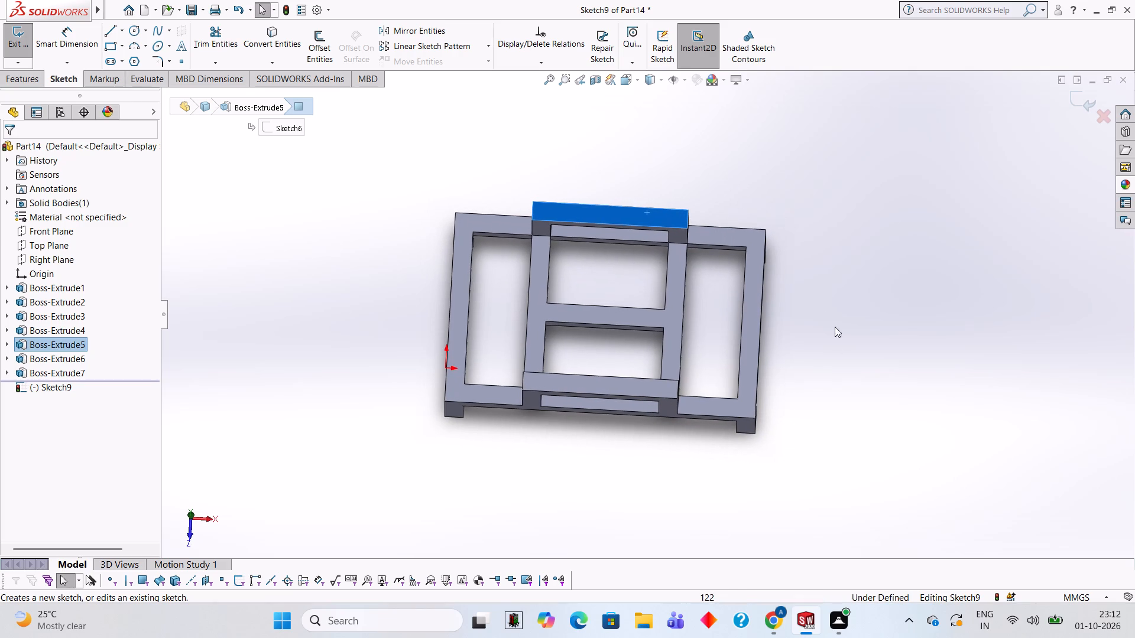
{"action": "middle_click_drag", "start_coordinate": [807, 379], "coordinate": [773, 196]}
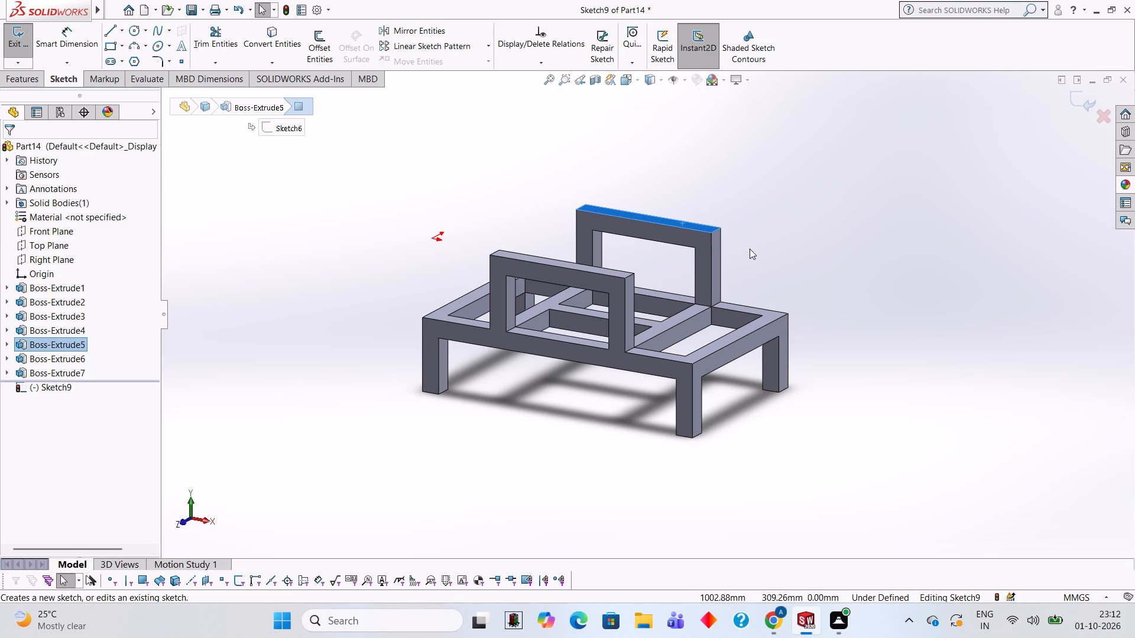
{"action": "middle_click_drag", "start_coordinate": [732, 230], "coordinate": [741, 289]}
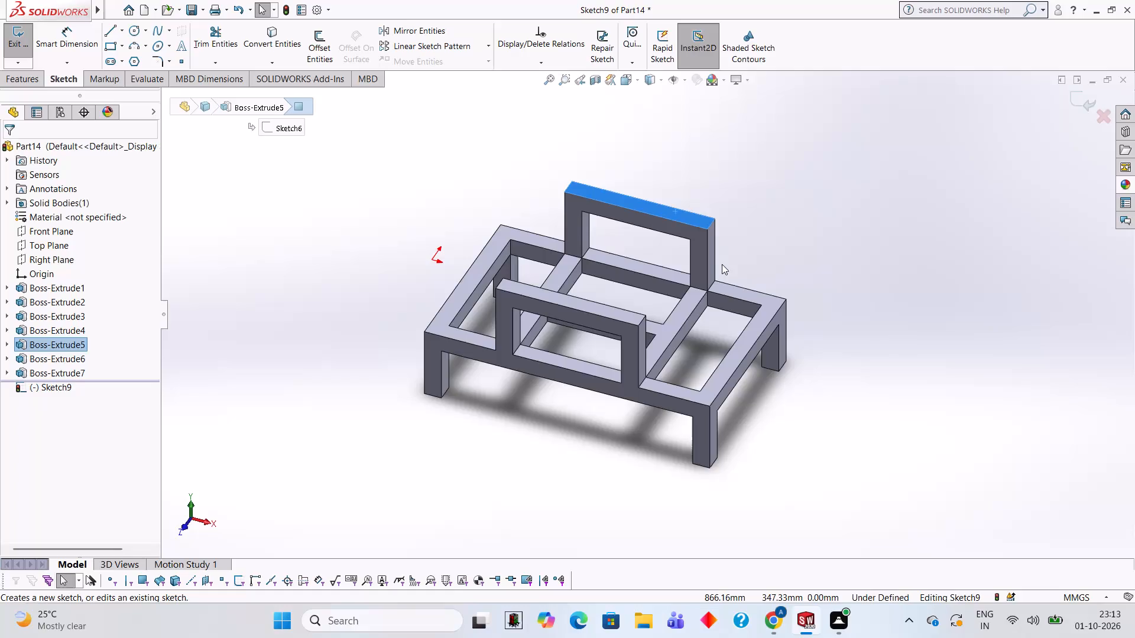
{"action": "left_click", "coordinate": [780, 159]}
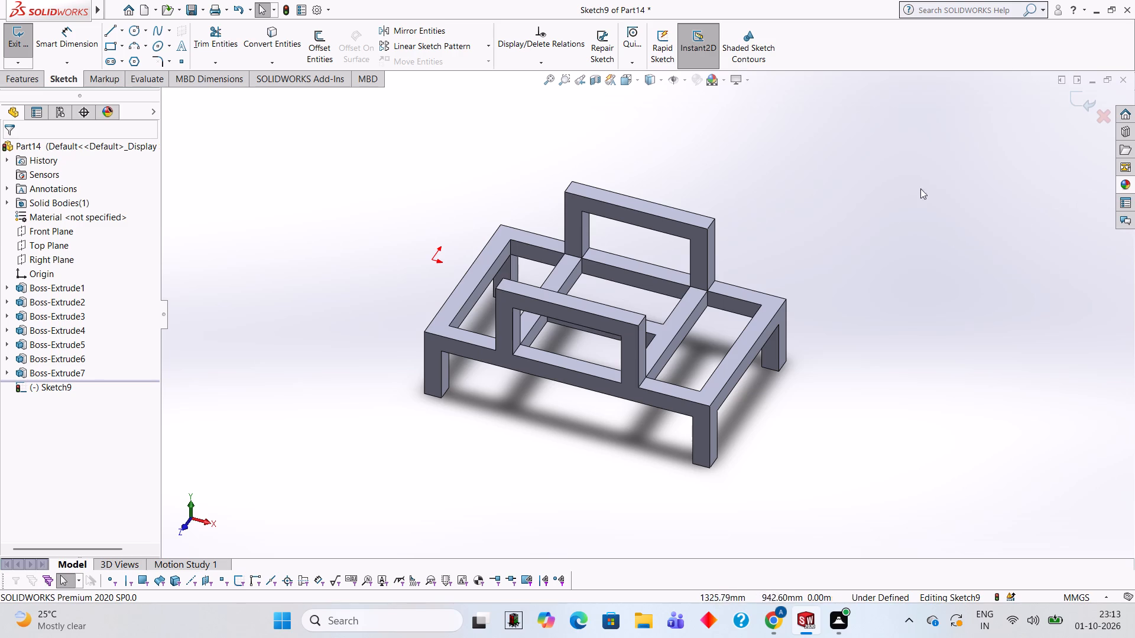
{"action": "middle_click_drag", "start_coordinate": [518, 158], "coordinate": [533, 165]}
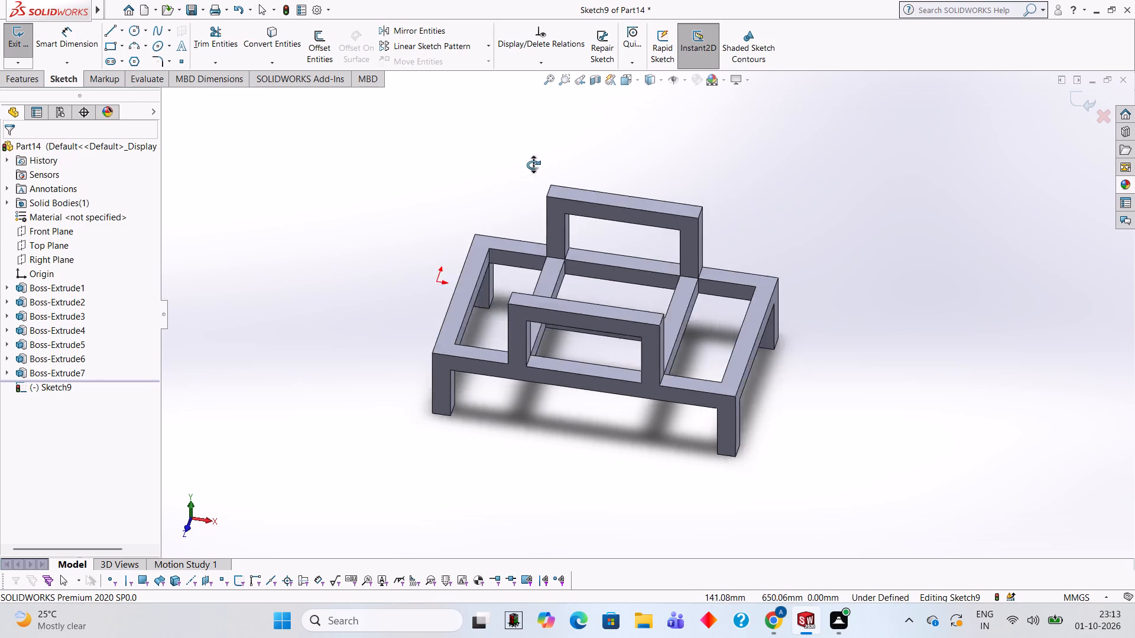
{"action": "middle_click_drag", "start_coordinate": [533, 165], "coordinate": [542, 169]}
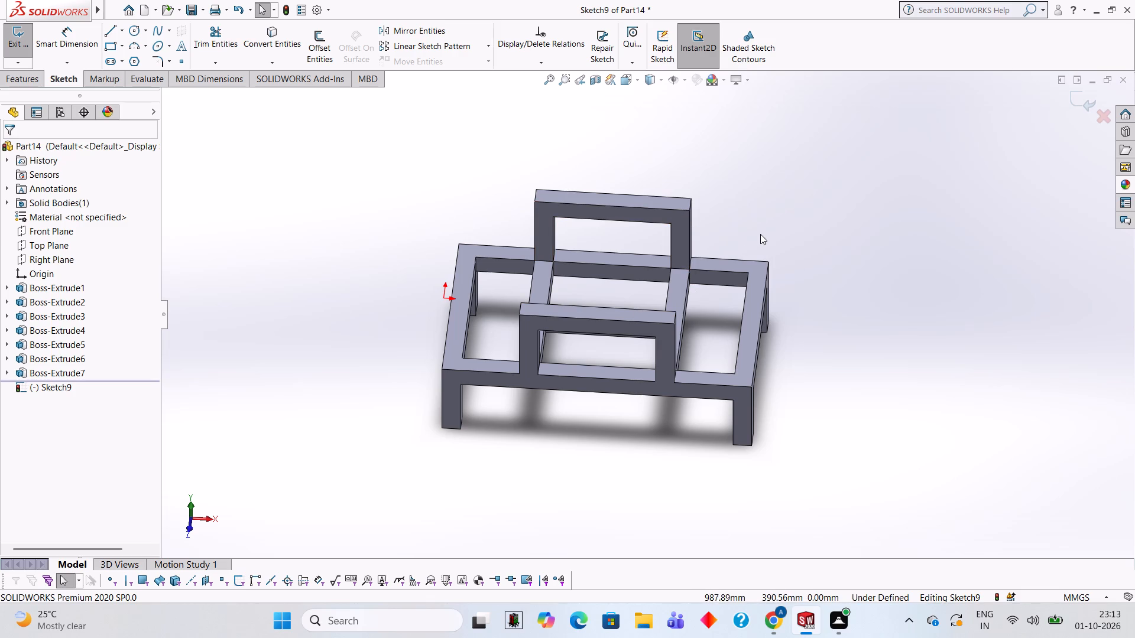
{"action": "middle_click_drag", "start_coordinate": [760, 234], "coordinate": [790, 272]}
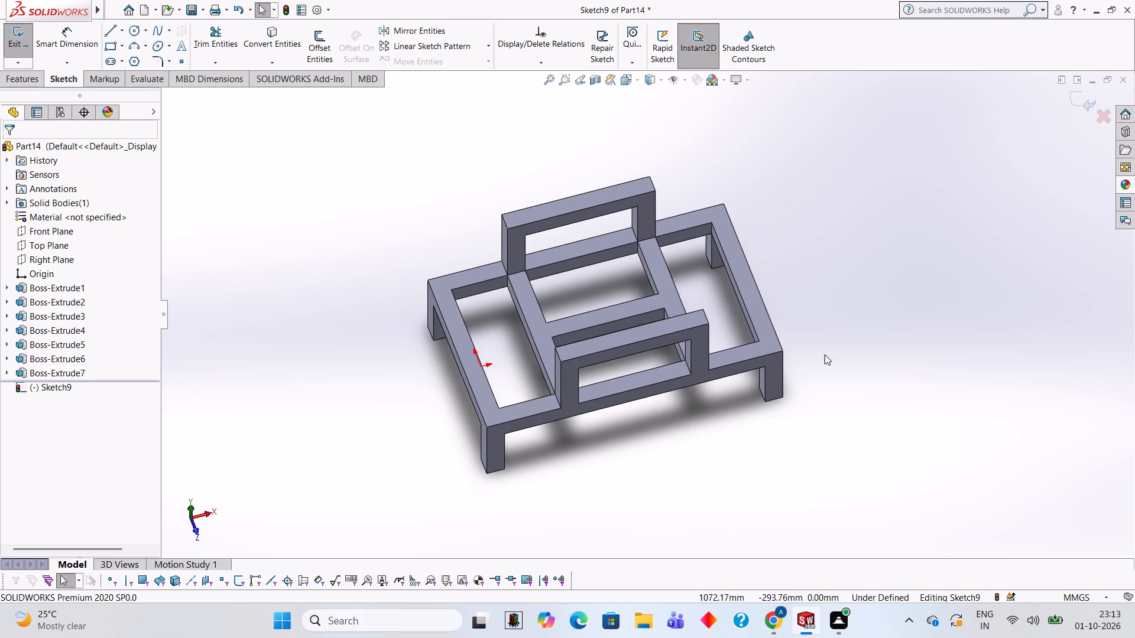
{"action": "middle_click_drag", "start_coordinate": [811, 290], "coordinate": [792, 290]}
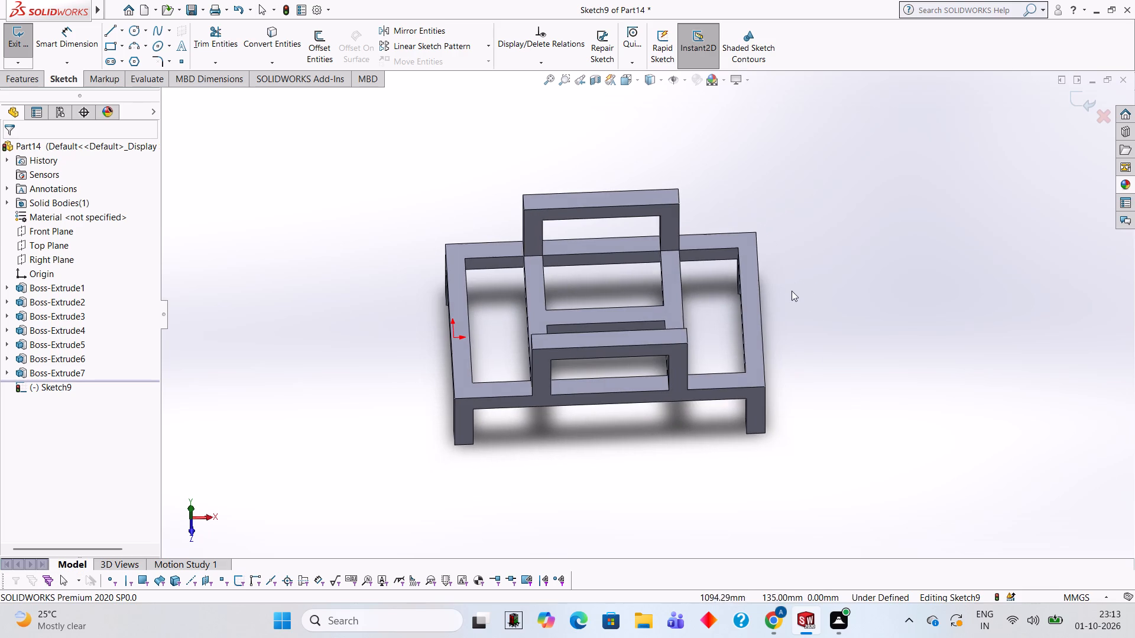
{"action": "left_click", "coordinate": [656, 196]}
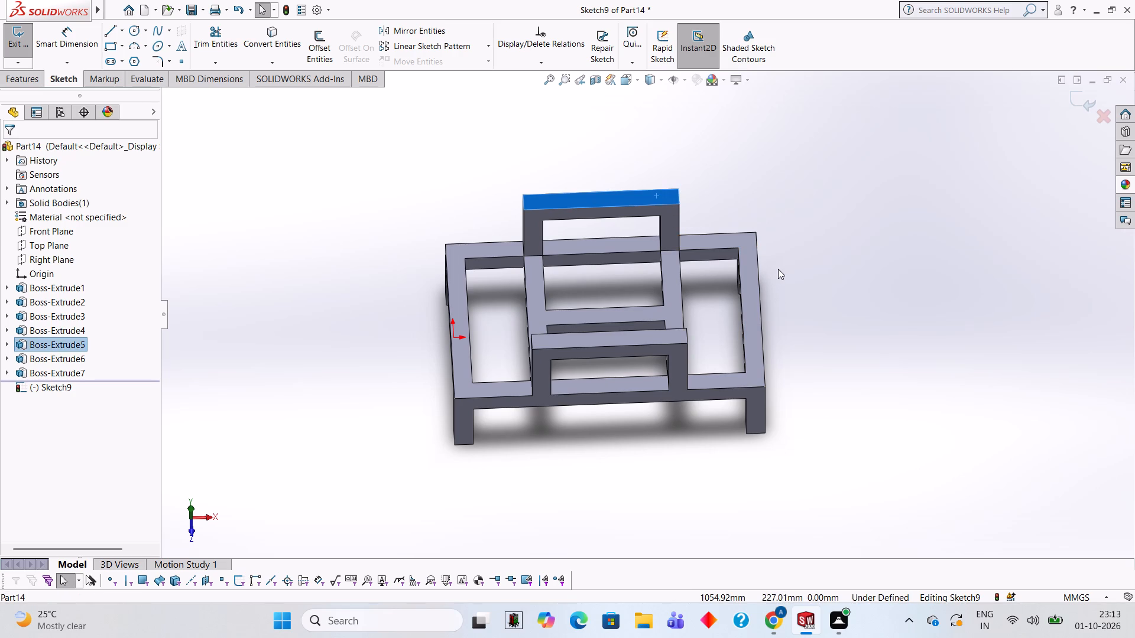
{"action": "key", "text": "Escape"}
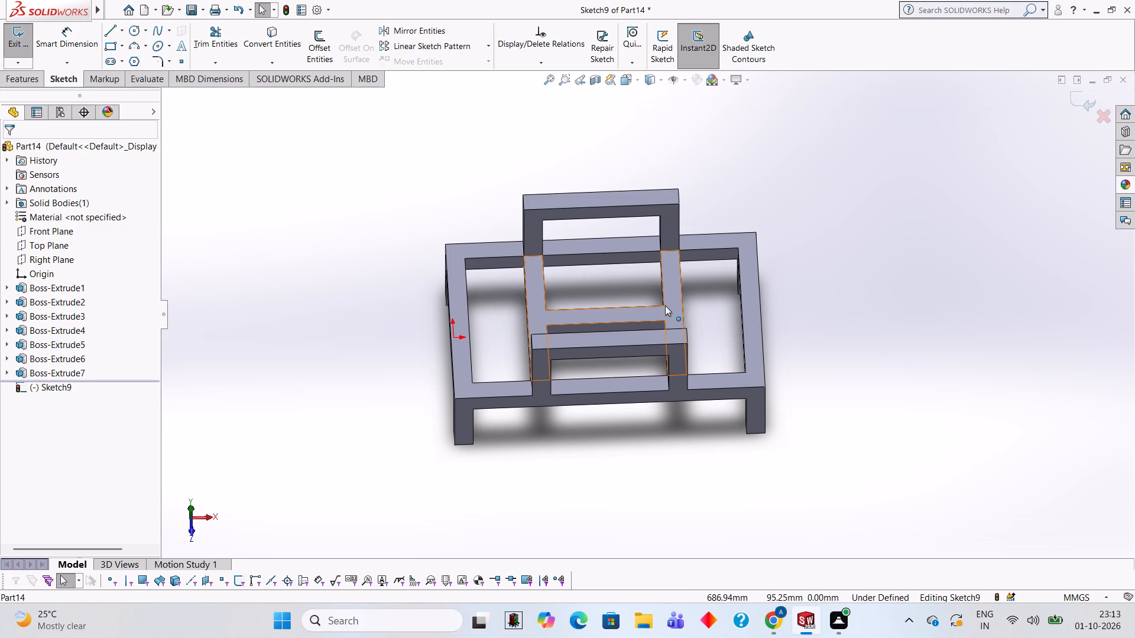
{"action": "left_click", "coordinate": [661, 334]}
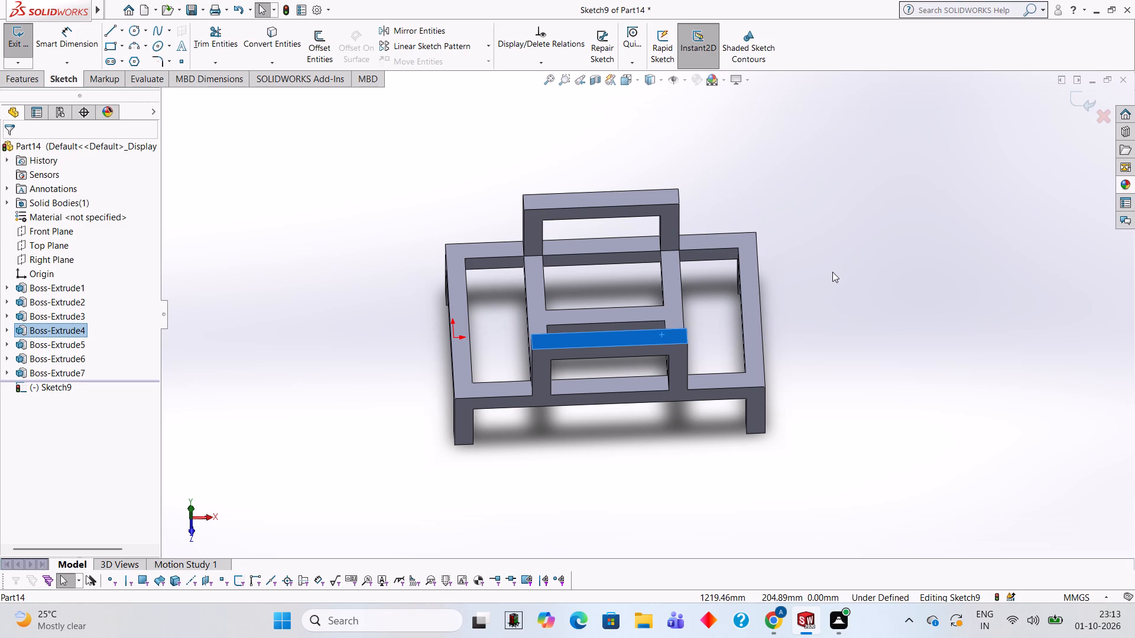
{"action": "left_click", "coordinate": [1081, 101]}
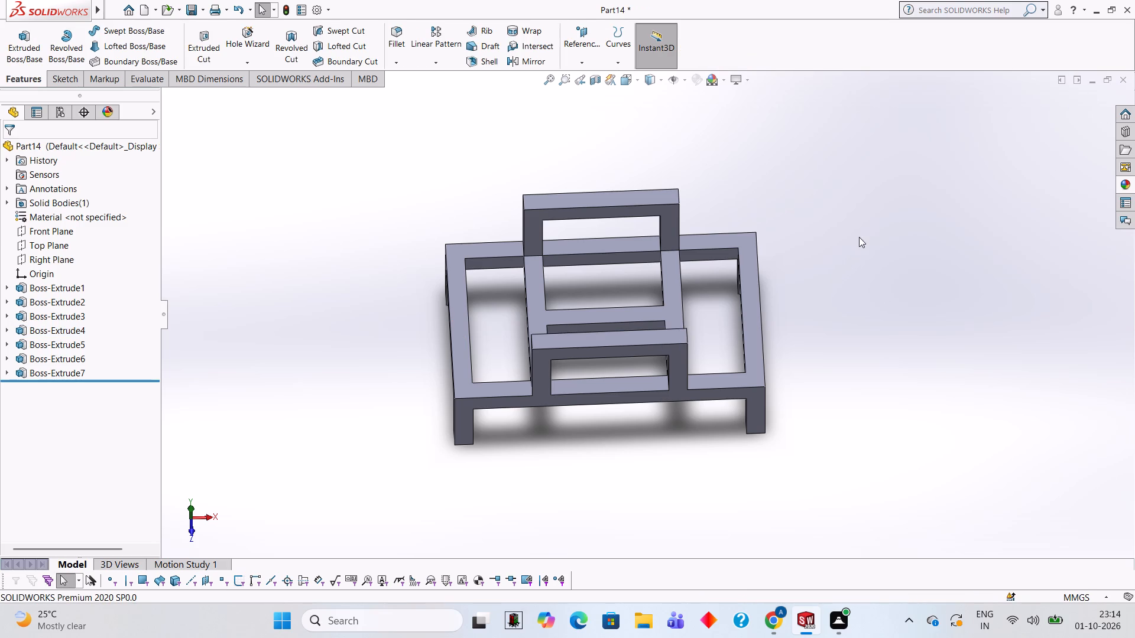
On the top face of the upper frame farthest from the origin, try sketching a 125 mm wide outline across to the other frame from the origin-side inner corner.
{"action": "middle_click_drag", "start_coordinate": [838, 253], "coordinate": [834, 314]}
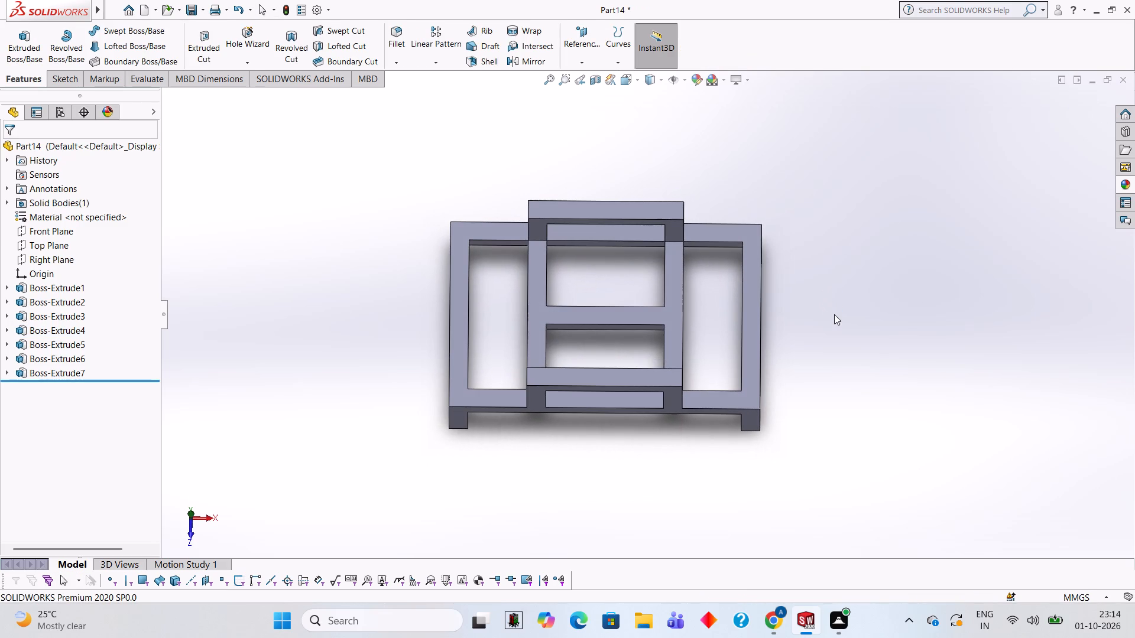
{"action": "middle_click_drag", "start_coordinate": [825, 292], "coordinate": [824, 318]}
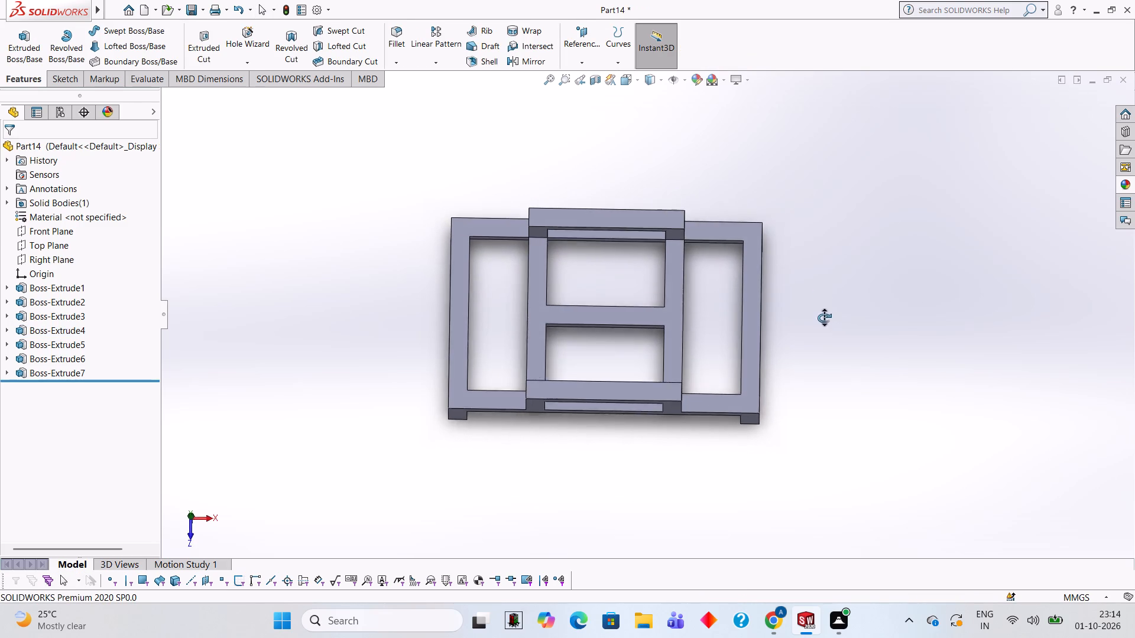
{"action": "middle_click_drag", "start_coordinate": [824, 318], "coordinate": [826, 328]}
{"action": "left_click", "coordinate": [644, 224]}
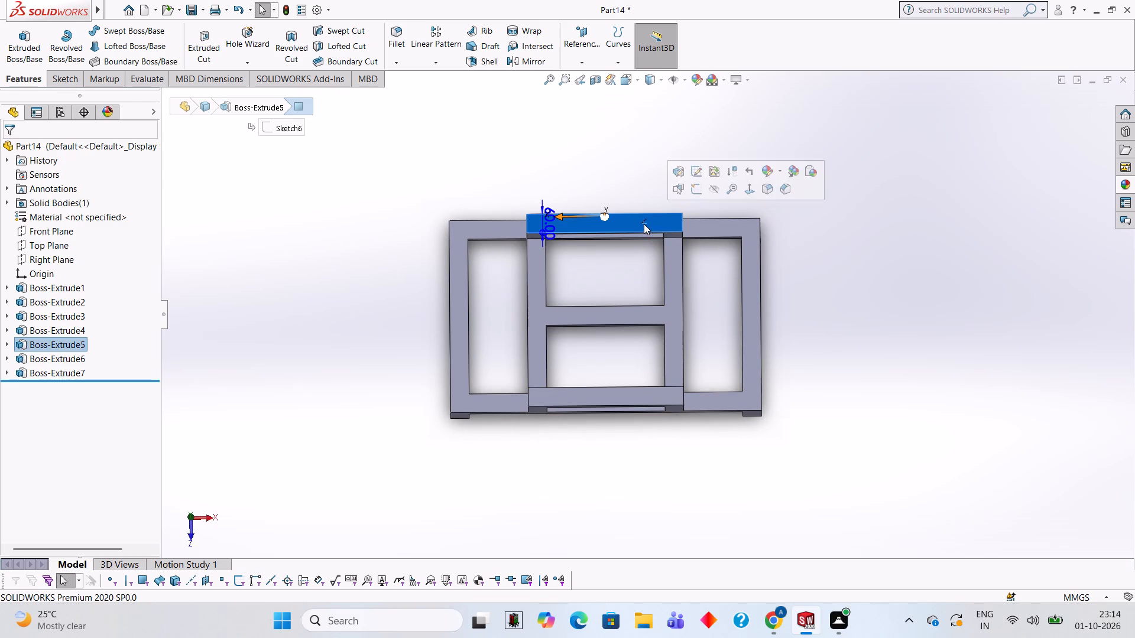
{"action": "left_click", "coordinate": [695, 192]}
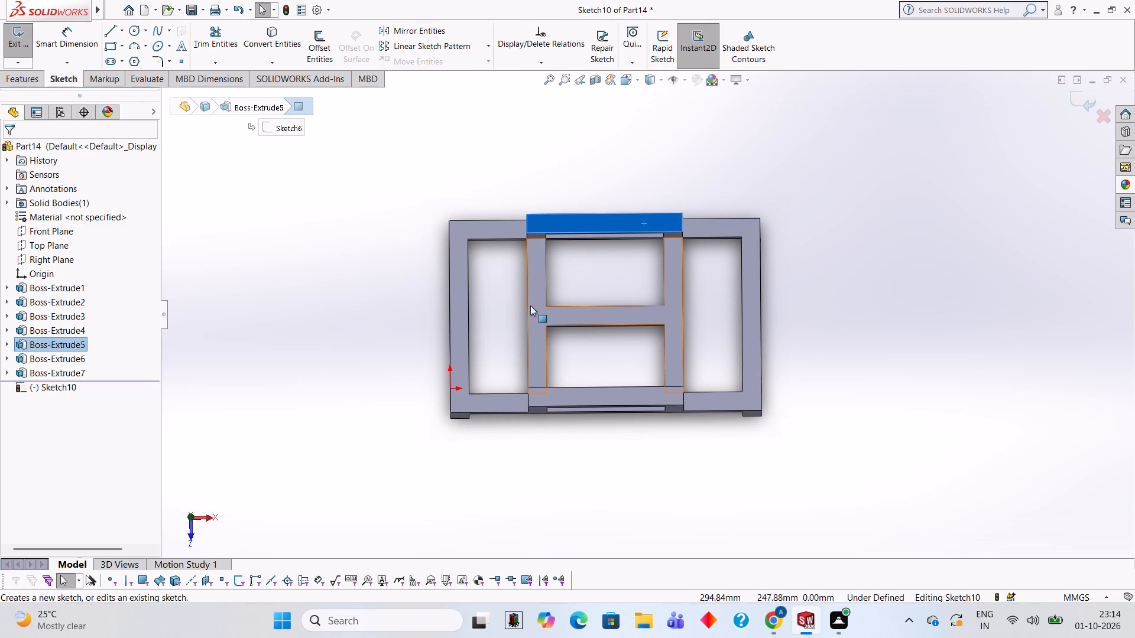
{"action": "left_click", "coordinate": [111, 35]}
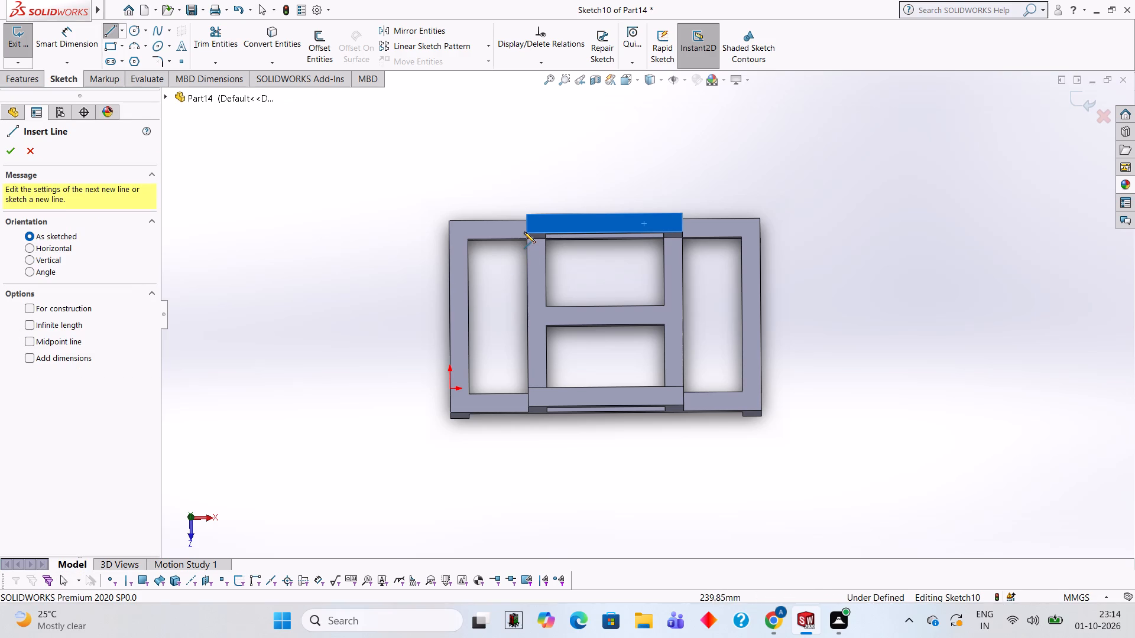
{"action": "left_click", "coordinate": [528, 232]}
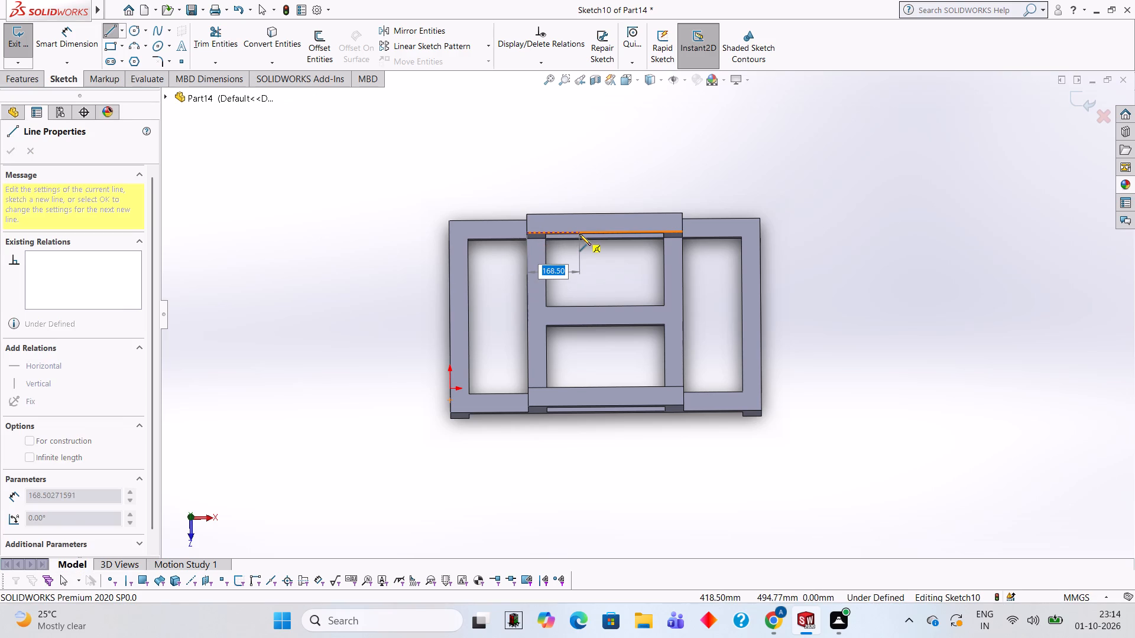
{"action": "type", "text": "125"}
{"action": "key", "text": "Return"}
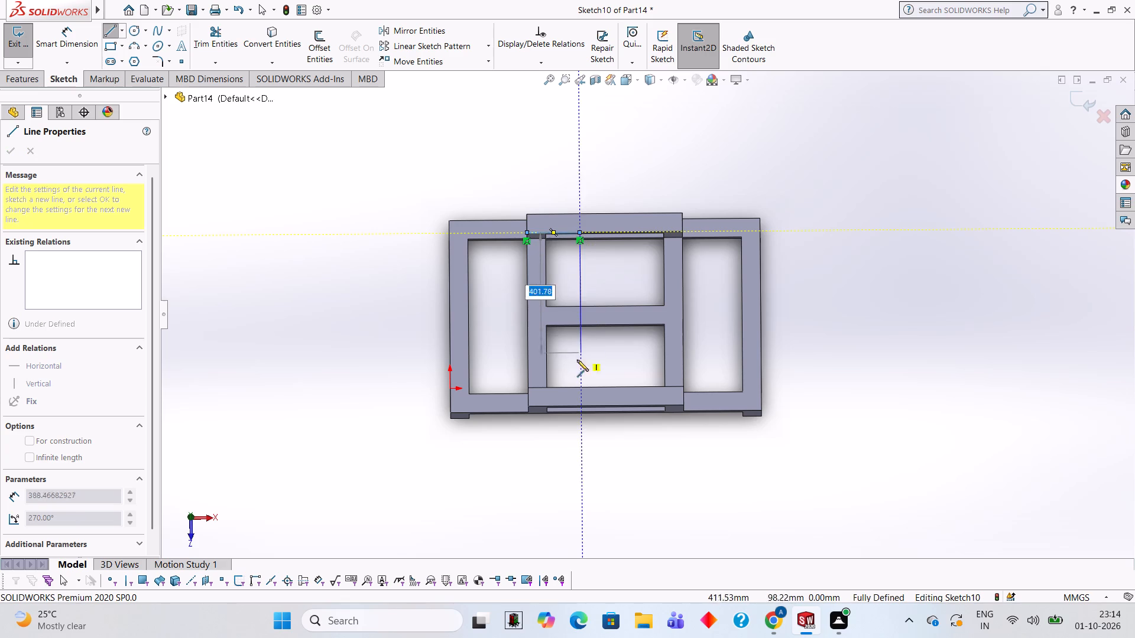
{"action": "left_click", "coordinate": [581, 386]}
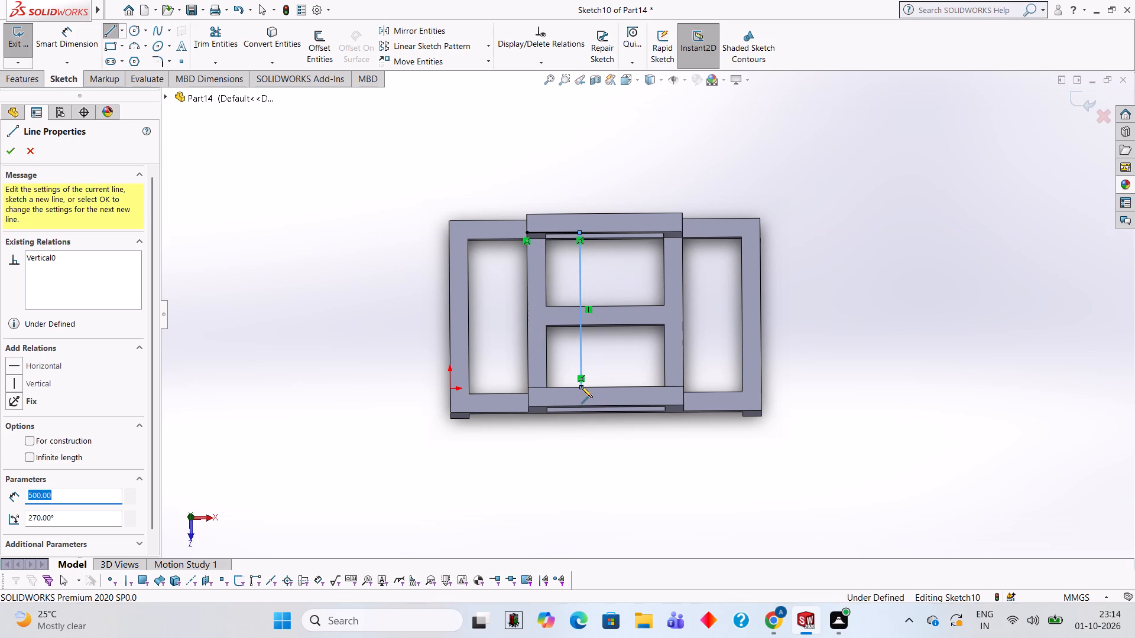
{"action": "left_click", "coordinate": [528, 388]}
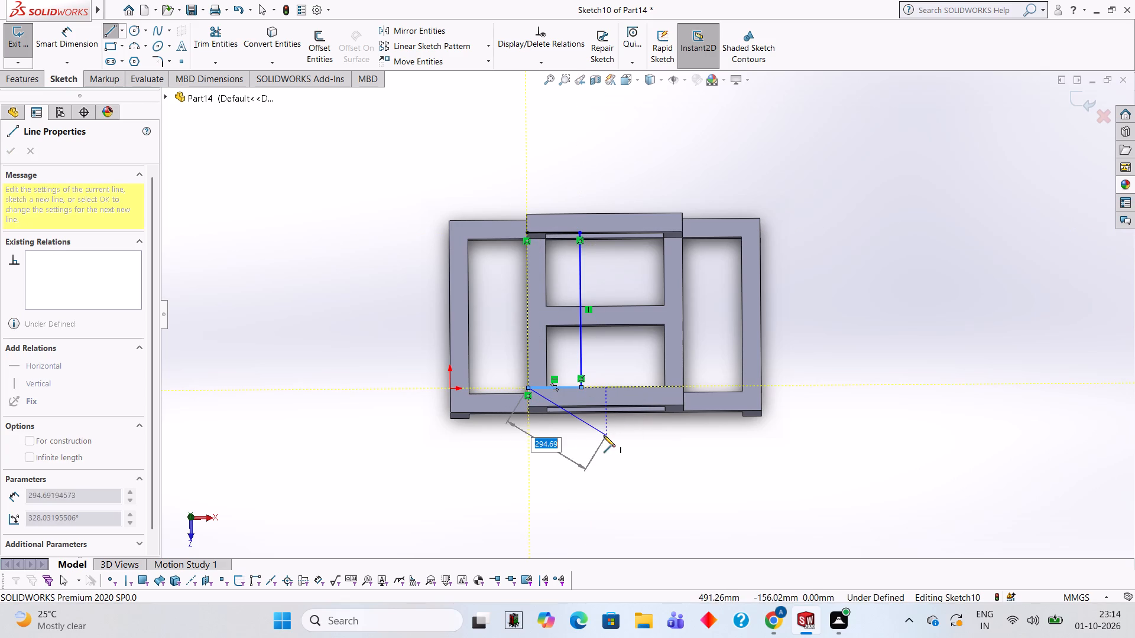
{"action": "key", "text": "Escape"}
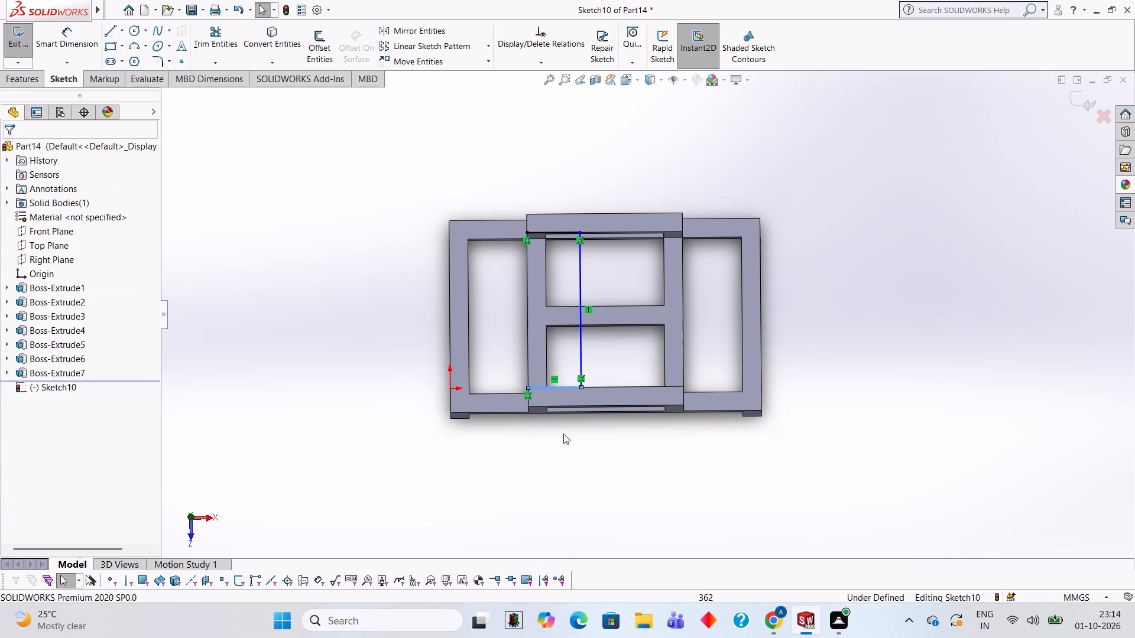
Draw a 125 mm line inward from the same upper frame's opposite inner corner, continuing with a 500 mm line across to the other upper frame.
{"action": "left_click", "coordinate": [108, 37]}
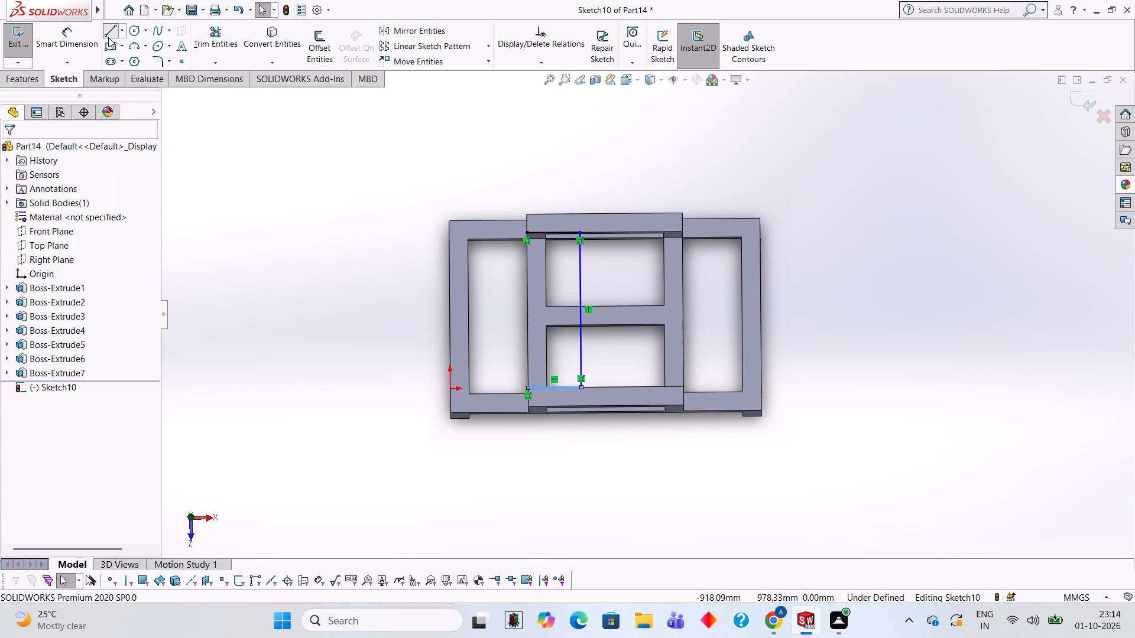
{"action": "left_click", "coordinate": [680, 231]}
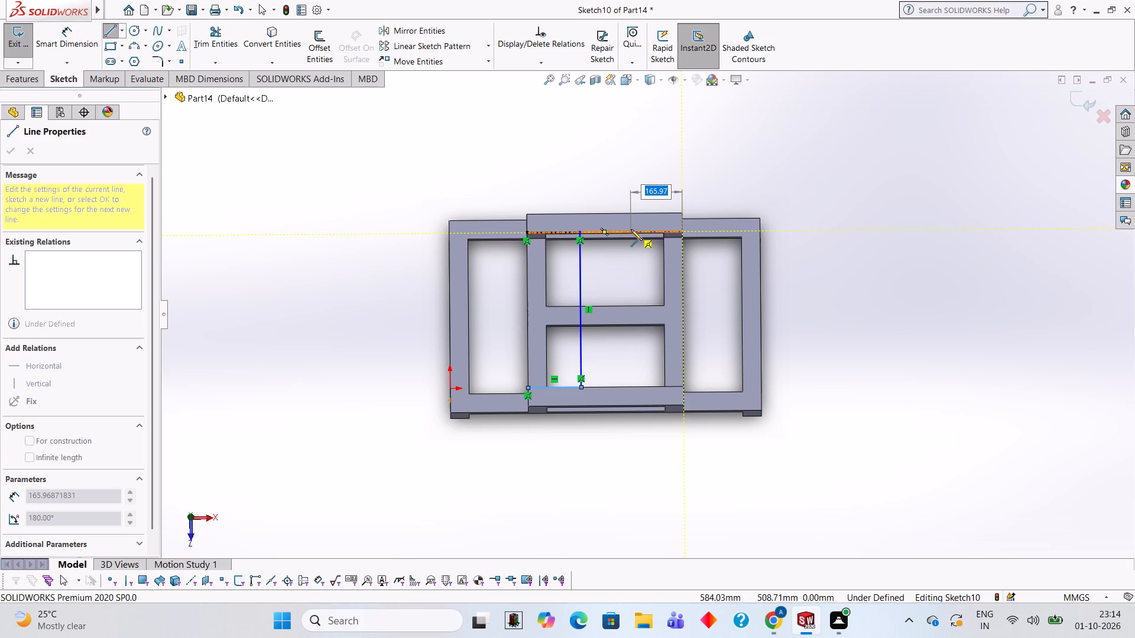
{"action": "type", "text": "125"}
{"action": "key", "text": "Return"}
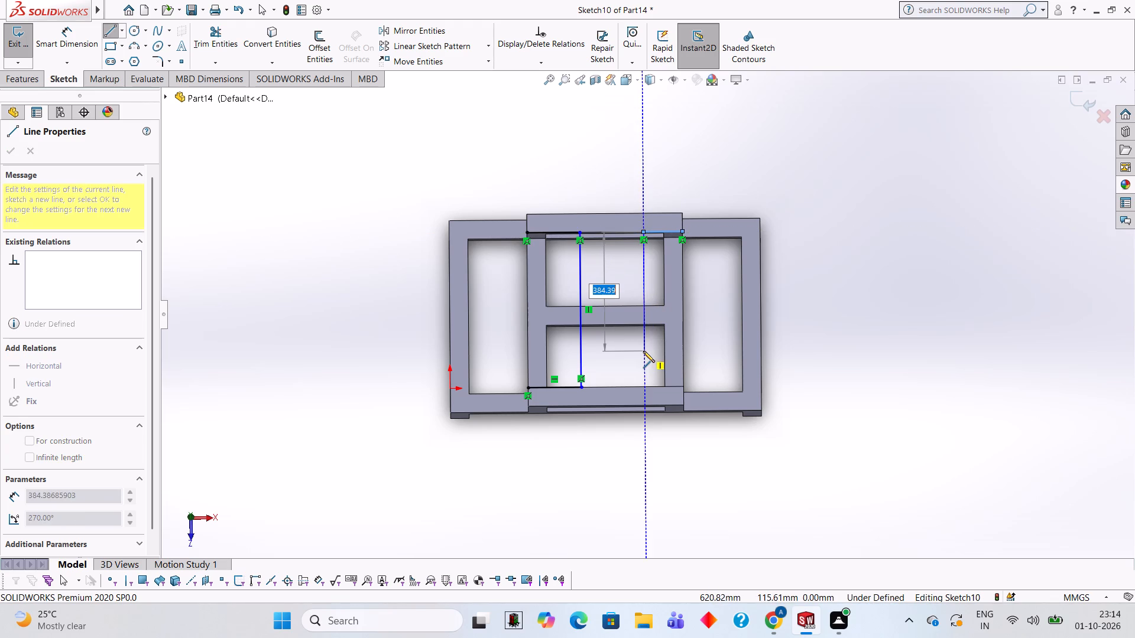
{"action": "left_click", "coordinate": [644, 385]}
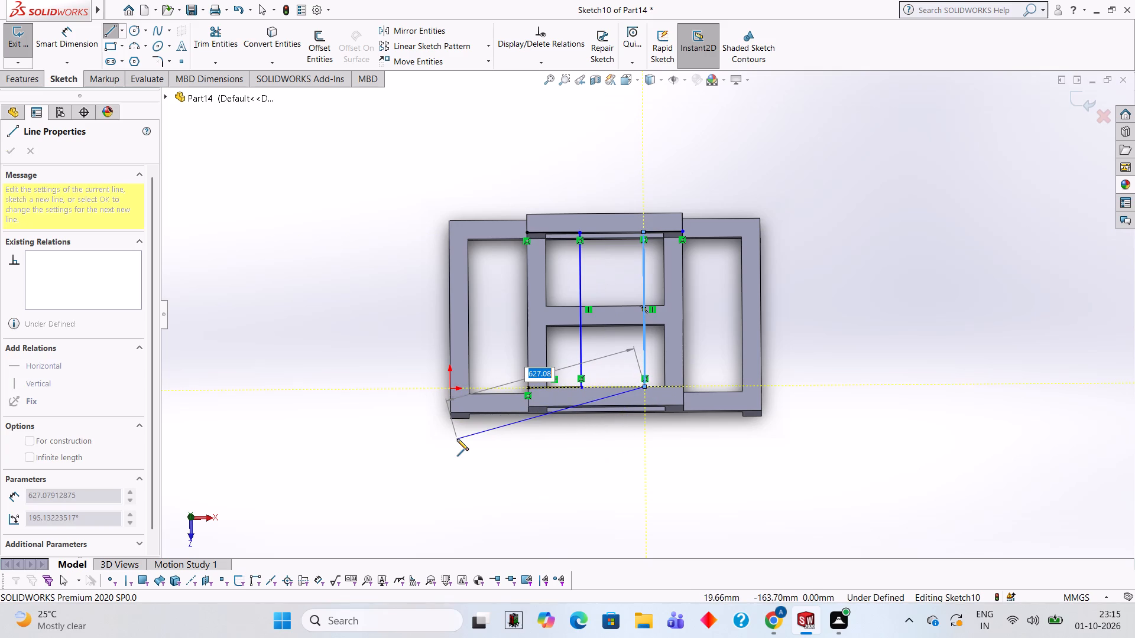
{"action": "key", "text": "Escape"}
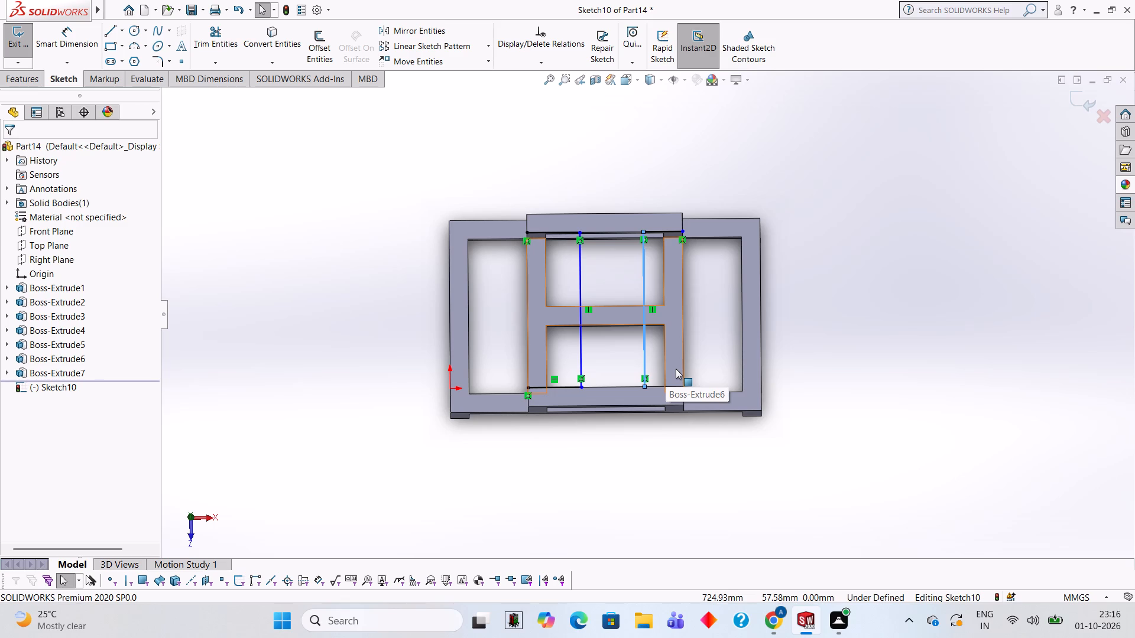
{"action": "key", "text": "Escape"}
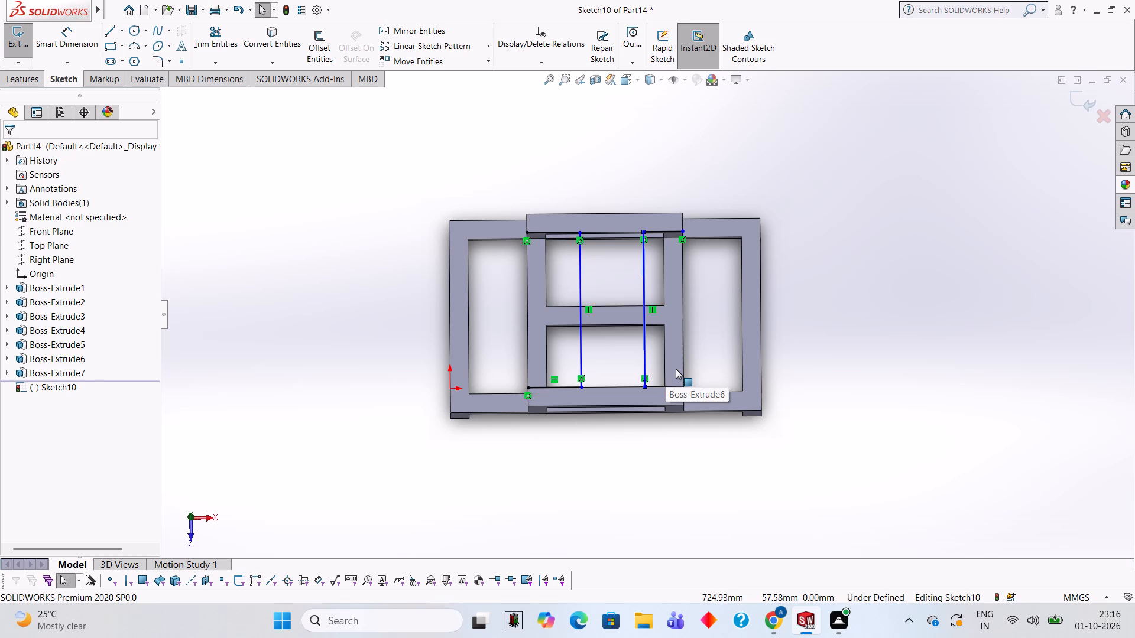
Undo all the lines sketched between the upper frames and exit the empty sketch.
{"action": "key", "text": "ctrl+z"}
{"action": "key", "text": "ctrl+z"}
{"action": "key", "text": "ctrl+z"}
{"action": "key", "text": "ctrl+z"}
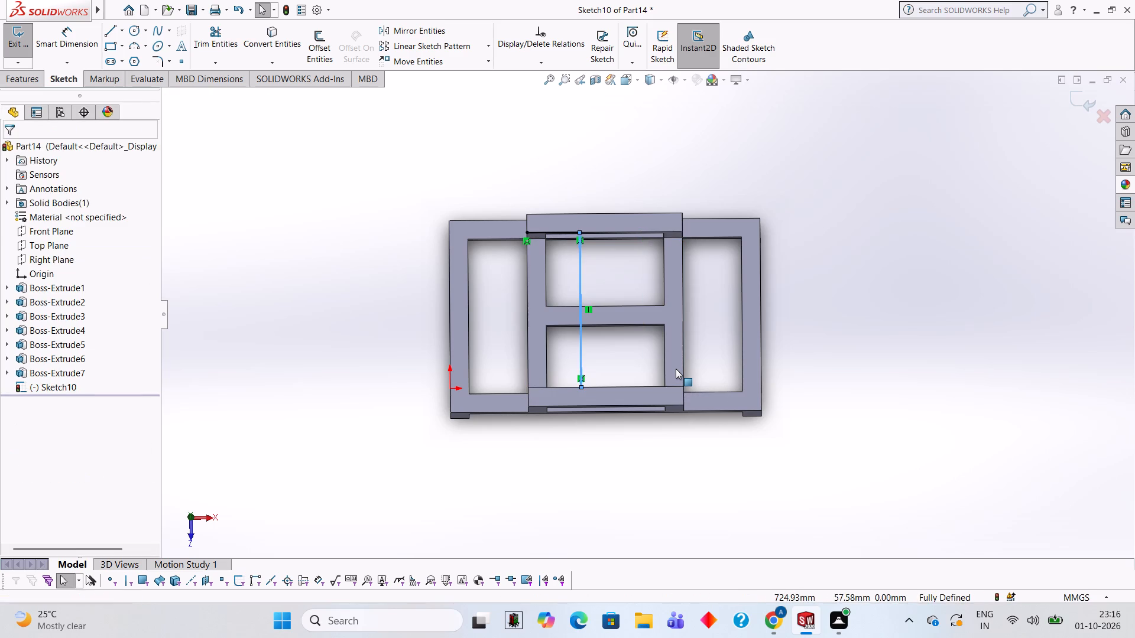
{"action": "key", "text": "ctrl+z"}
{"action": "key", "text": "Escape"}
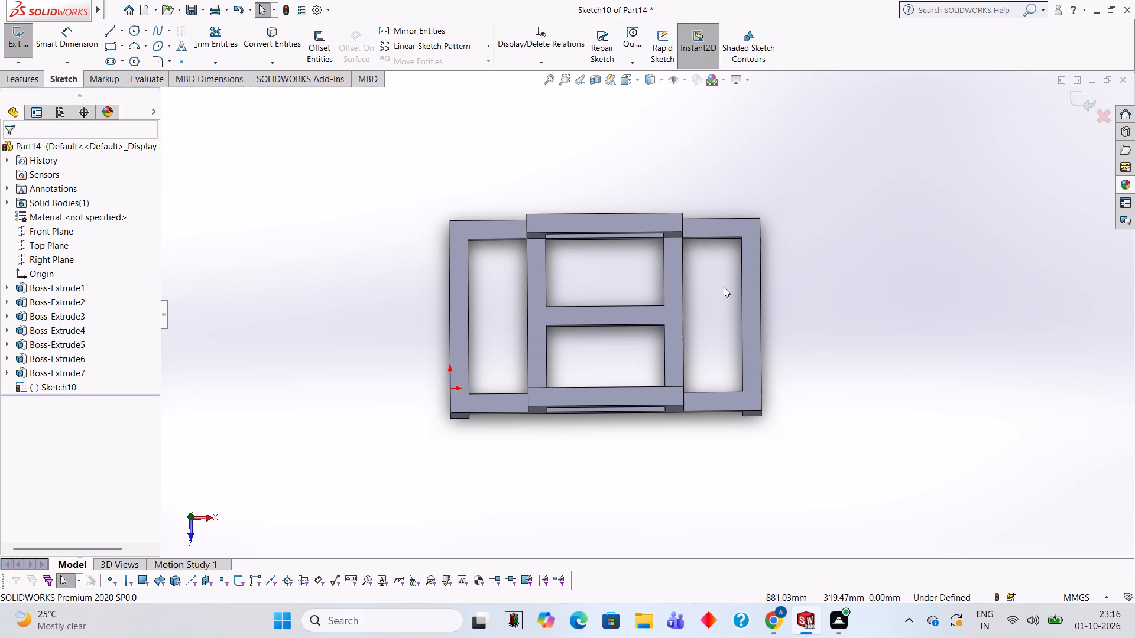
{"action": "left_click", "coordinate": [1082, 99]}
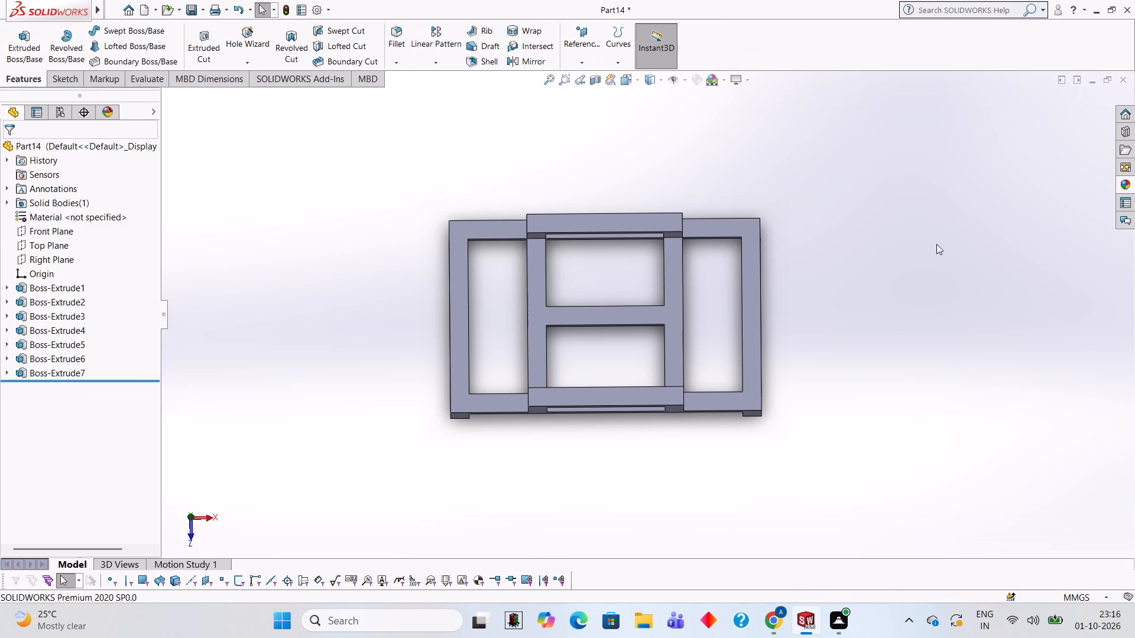
On the far upper frame's top face, sketch a 60 mm wide rectangle to the other frame, offset by a 125 mm line from the origin-side inner corner.
{"action": "left_click", "coordinate": [648, 222]}
{"action": "left_click", "coordinate": [700, 193]}
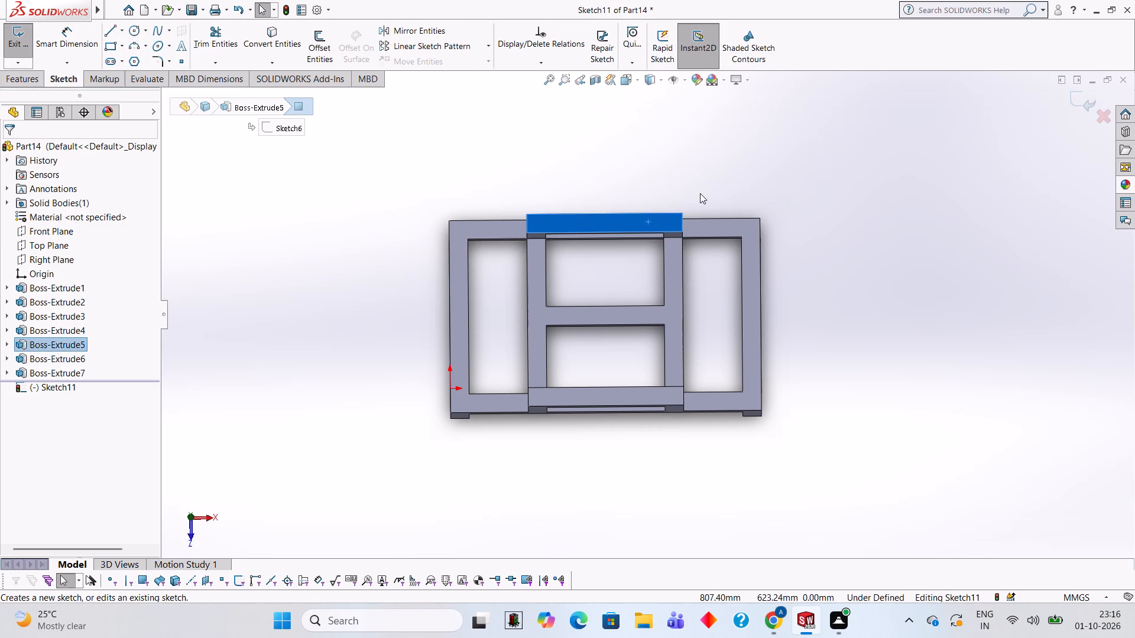
{"action": "key", "text": "ctrl+8"}
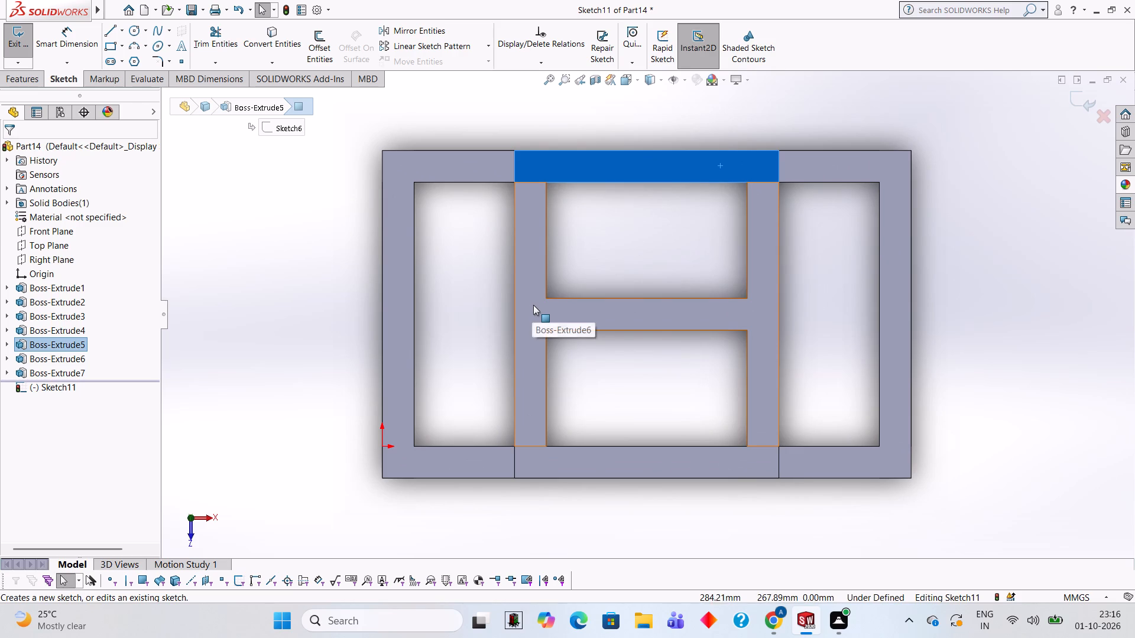
{"action": "left_click", "coordinate": [110, 29]}
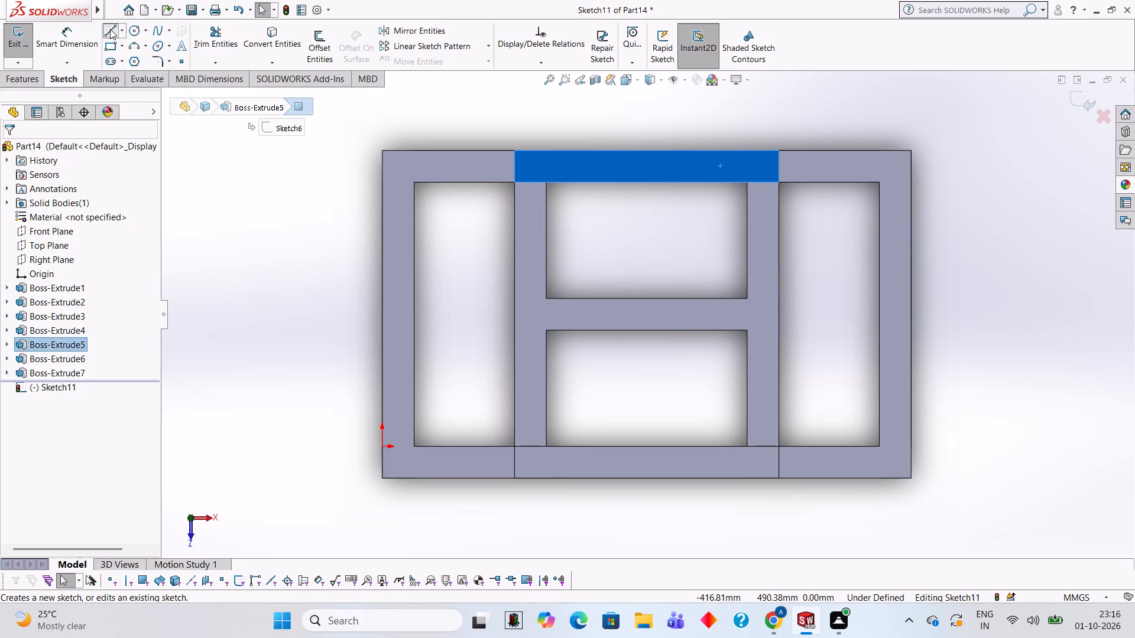
{"action": "left_click", "coordinate": [514, 181]}
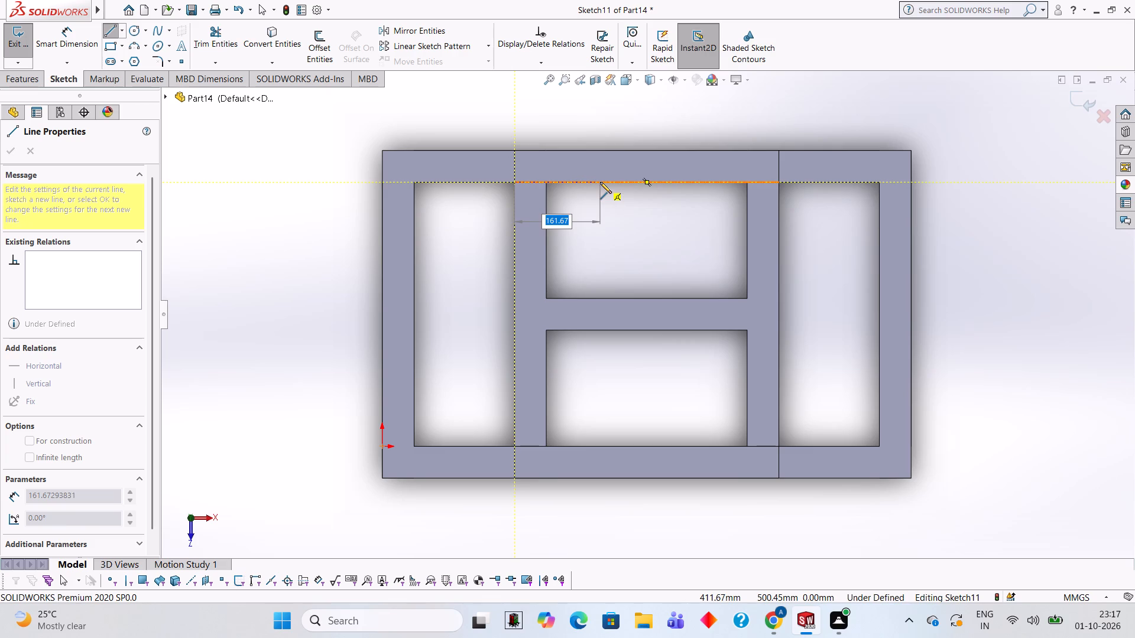
{"action": "type", "text": "125"}
{"action": "key", "text": "Return"}
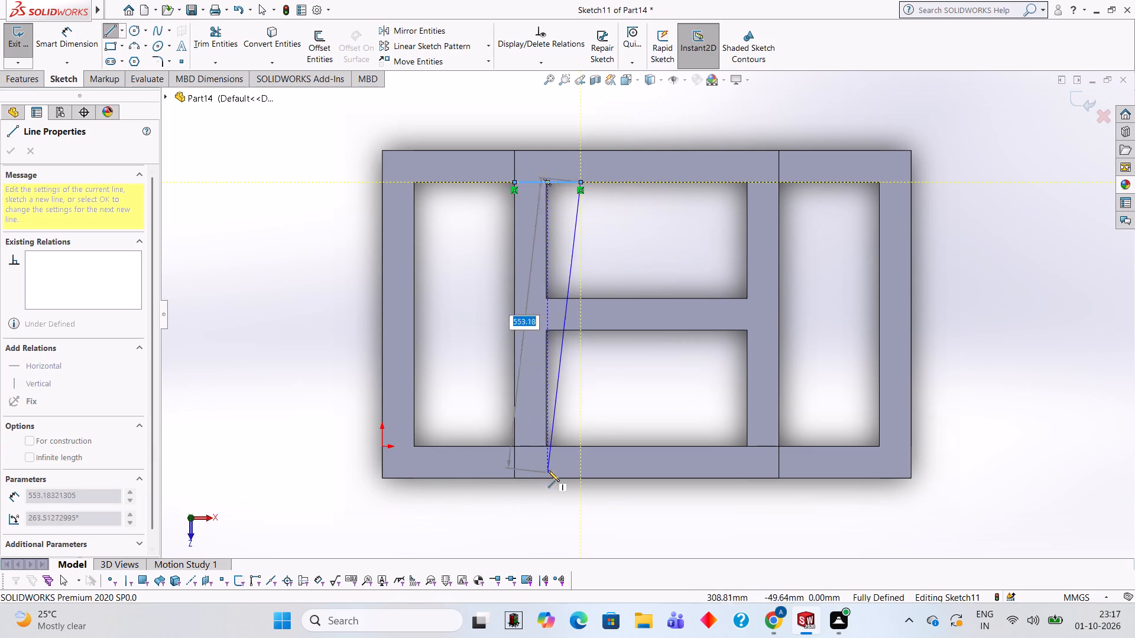
{"action": "left_click", "coordinate": [579, 445]}
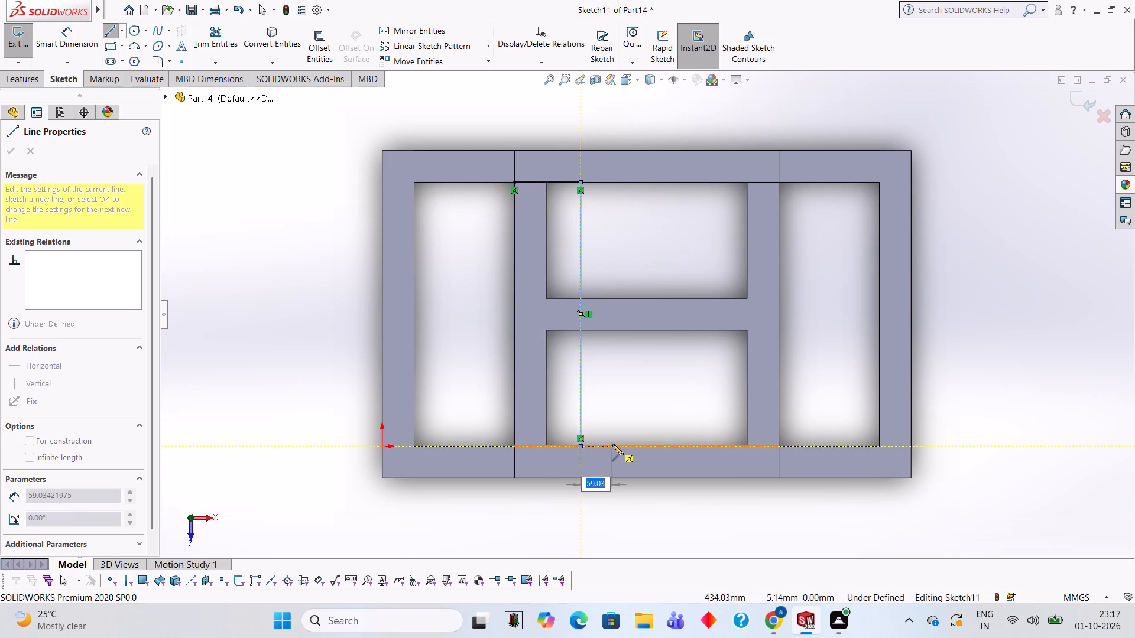
{"action": "type", "text": "60"}
{"action": "key", "text": "Return"}
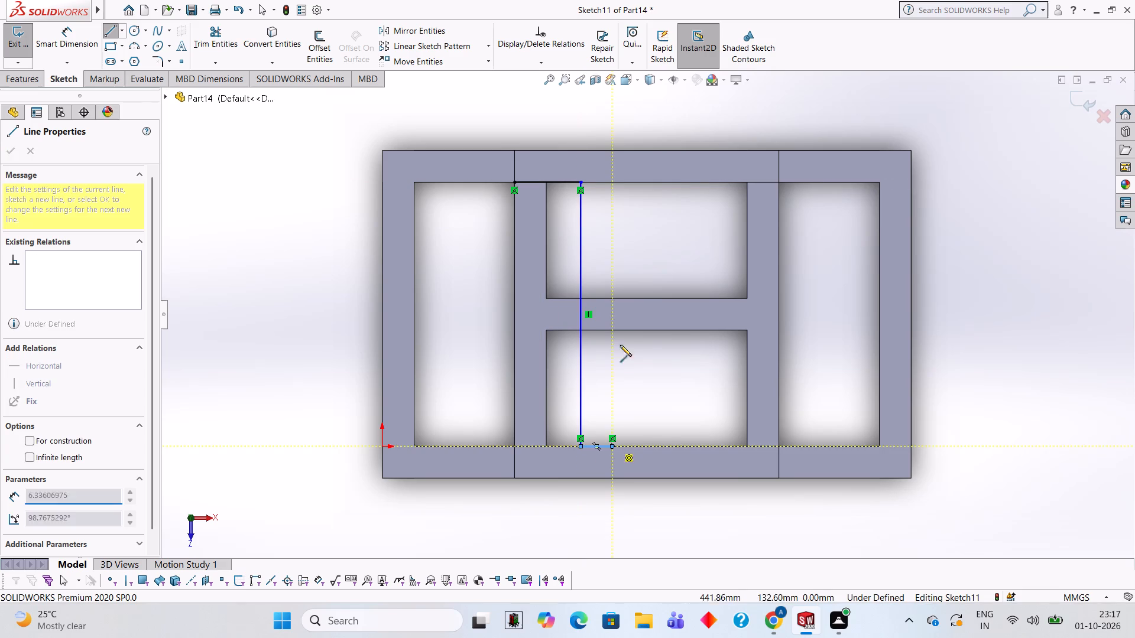
{"action": "left_click", "coordinate": [613, 180]}
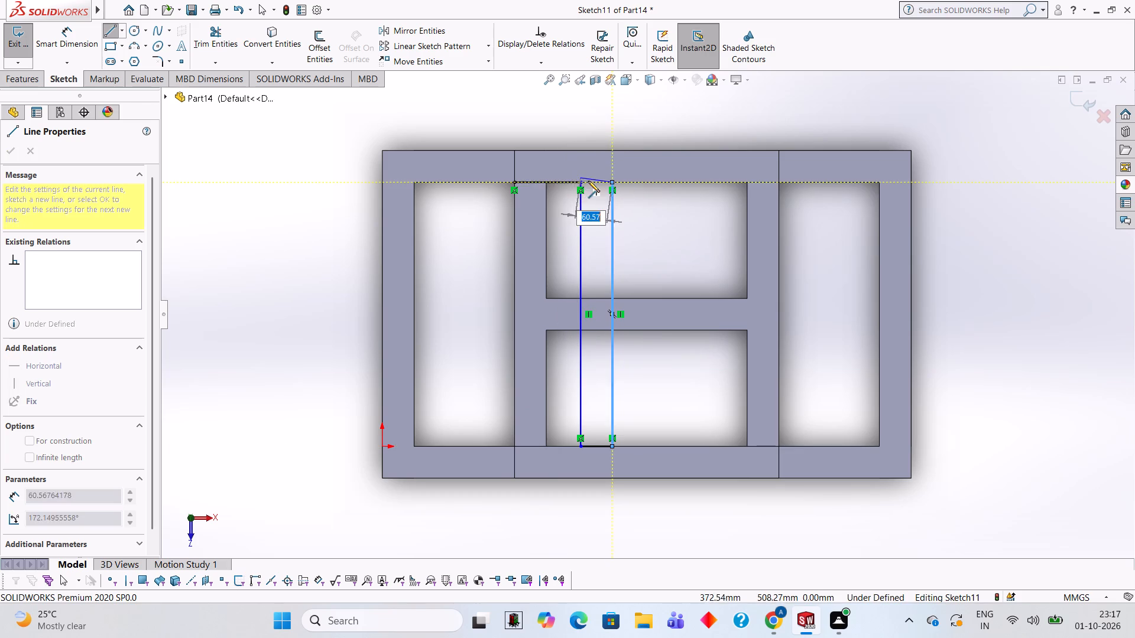
{"action": "left_click", "coordinate": [582, 181]}
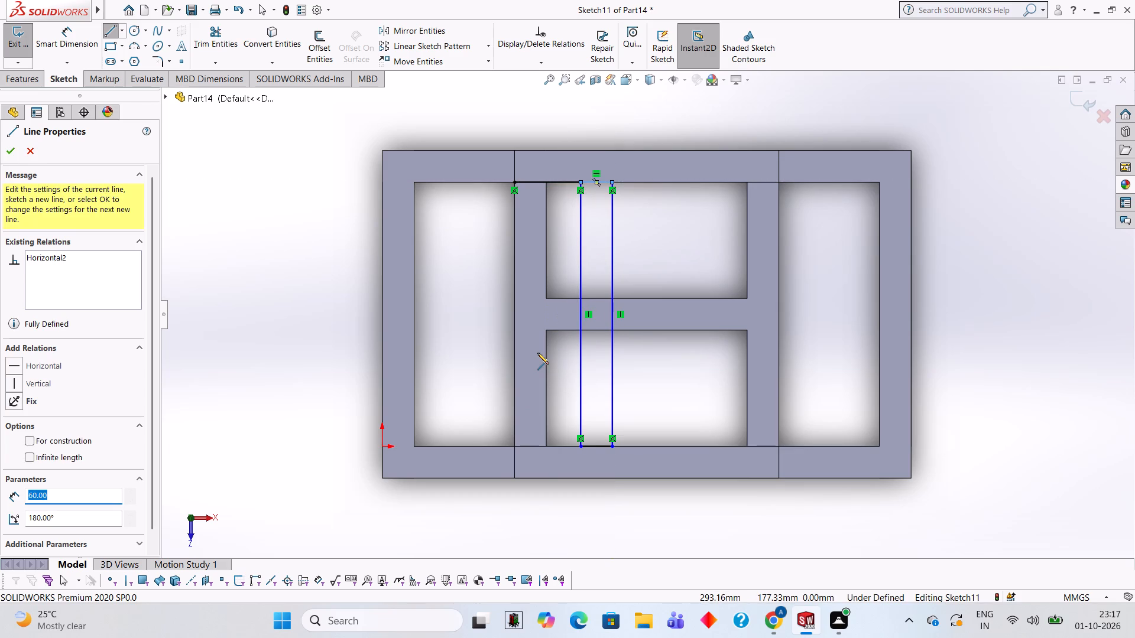
{"action": "key", "text": "Escape"}
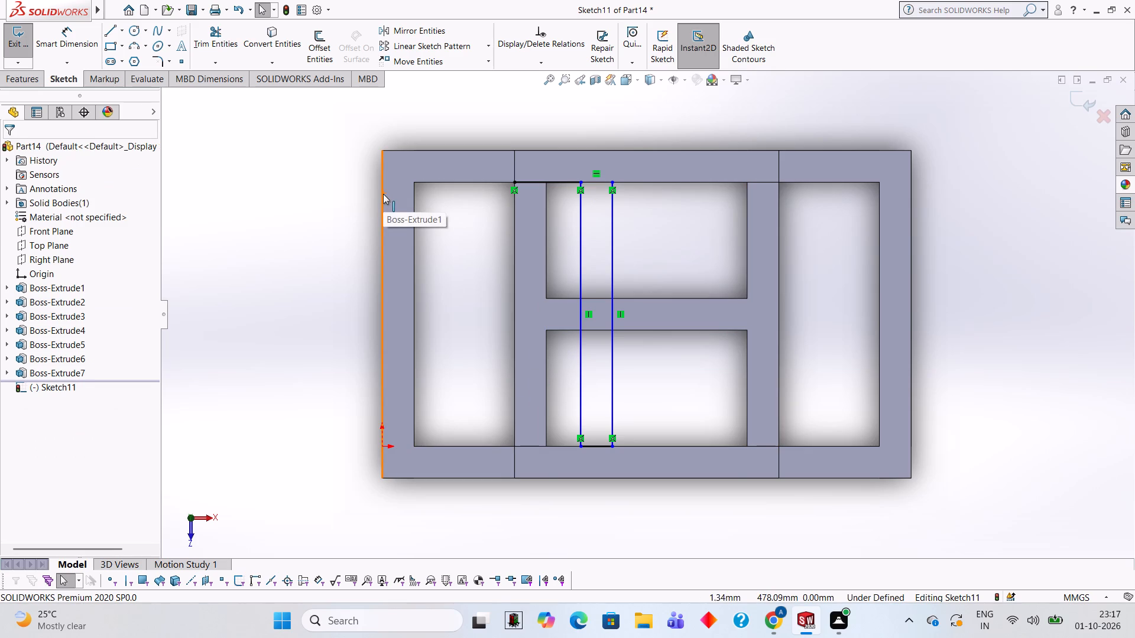
Sketch a second 60 mm wide rectangle between the upper frames, offset by a 125 mm line from the nearer frame's inner corner away from the origin.
{"action": "left_click", "coordinate": [107, 25]}
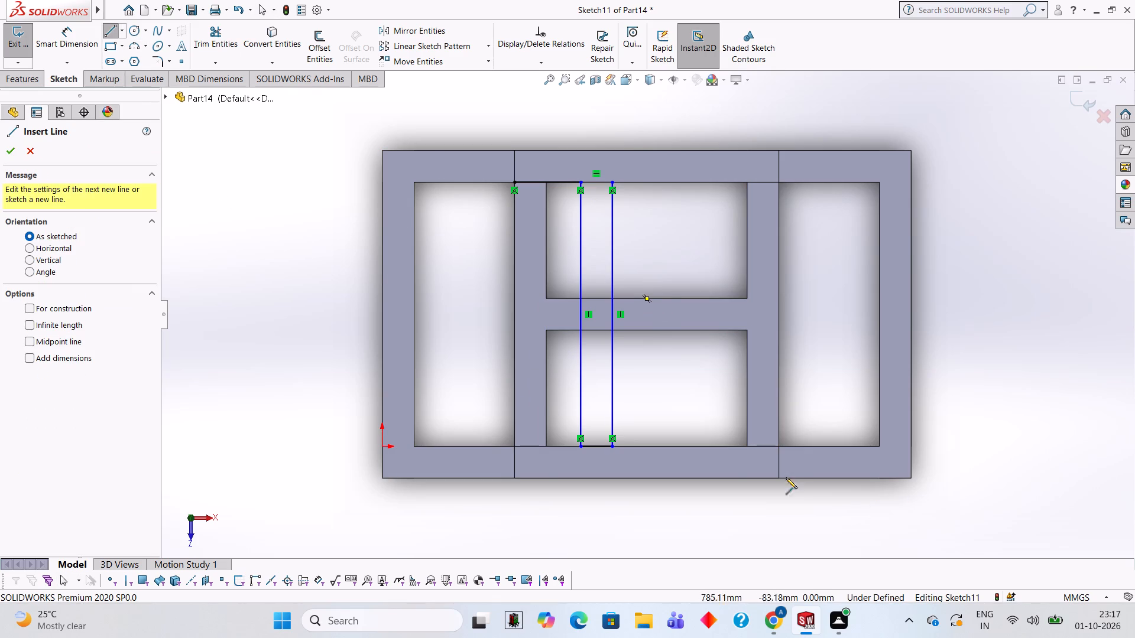
{"action": "left_click_drag", "start_coordinate": [778, 447], "coordinate": [784, 450]}
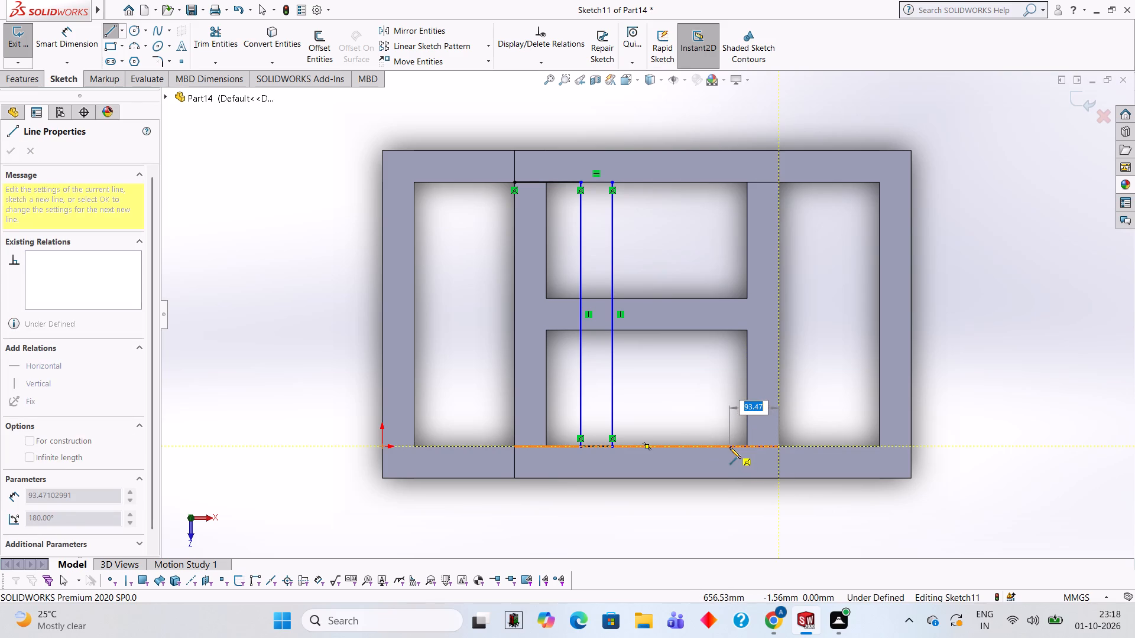
{"action": "type", "text": "125"}
{"action": "key", "text": "Return"}
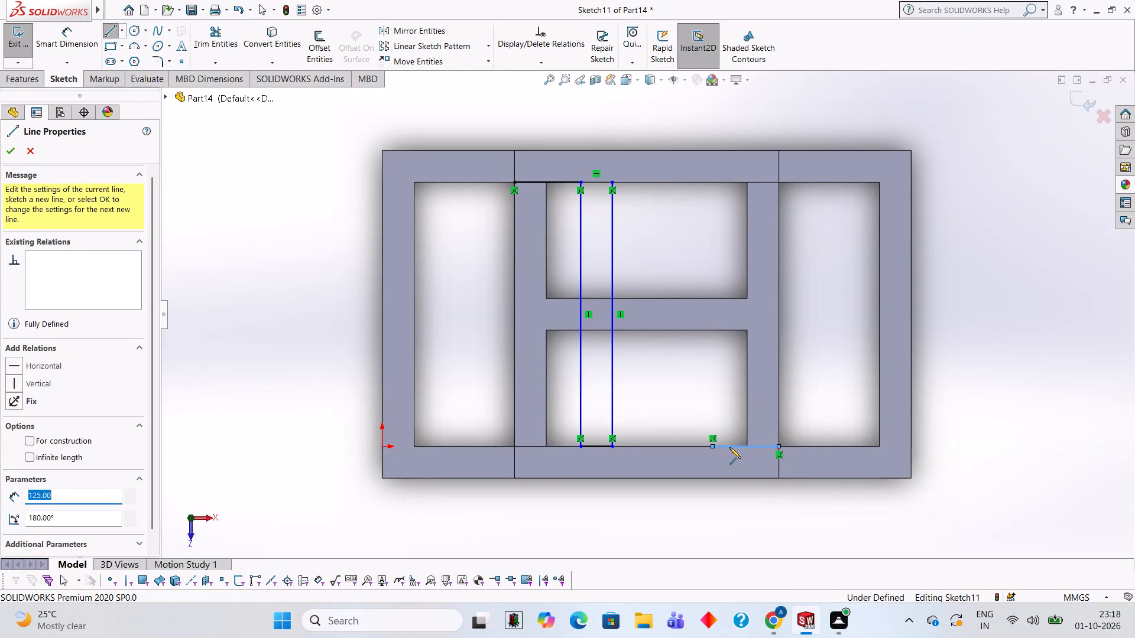
{"action": "left_click", "coordinate": [714, 180]}
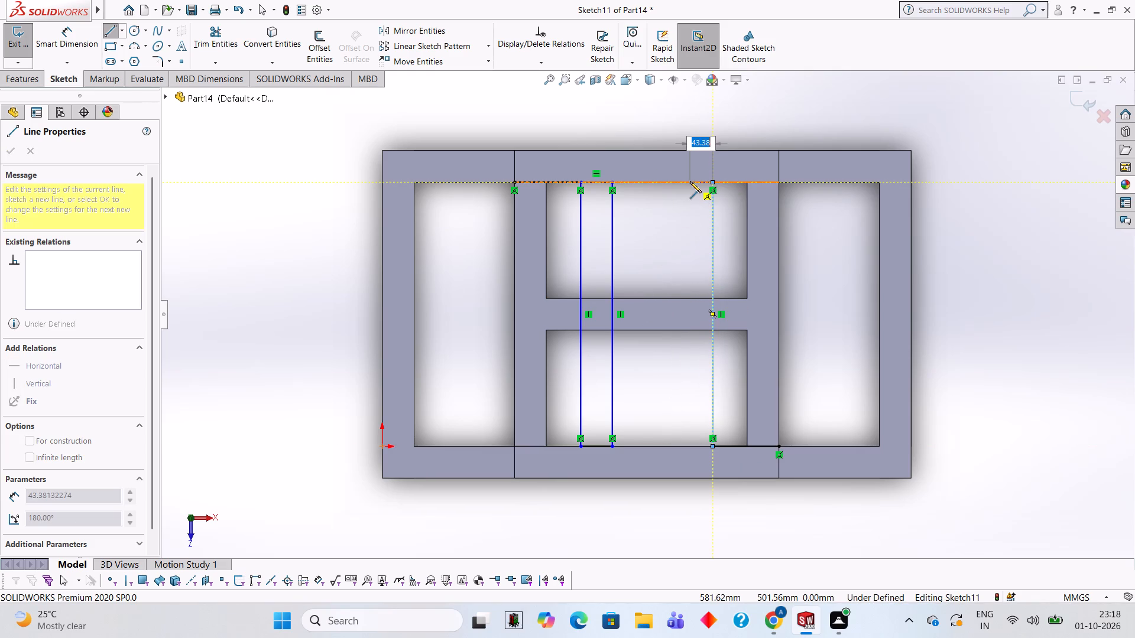
{"action": "type", "text": "60"}
{"action": "key", "text": "Return"}
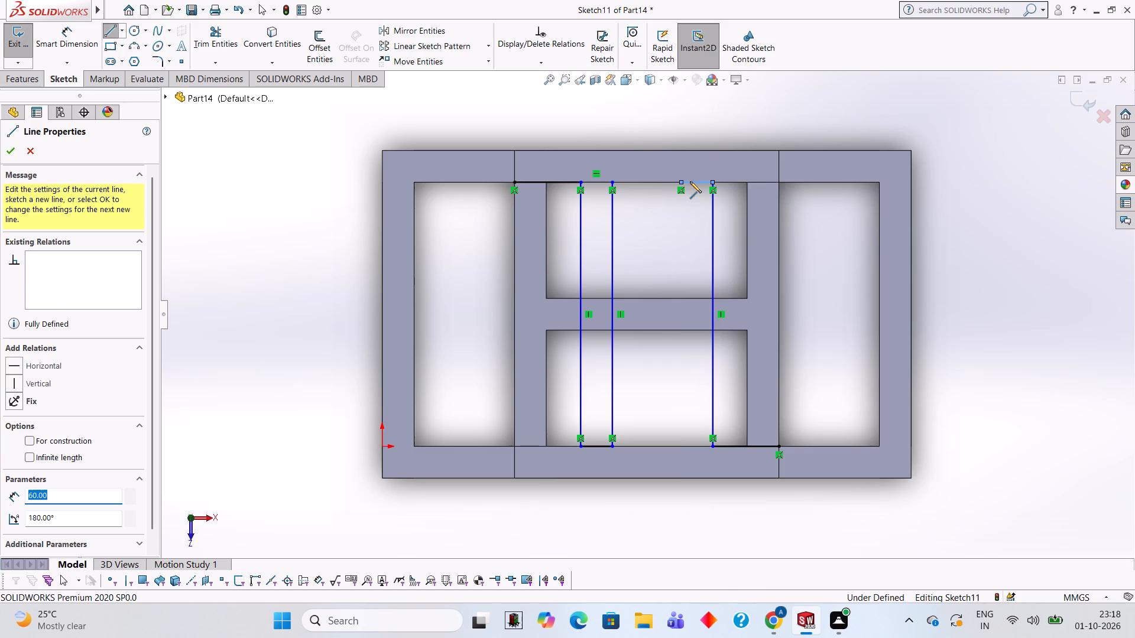
{"action": "left_click", "coordinate": [681, 445]}
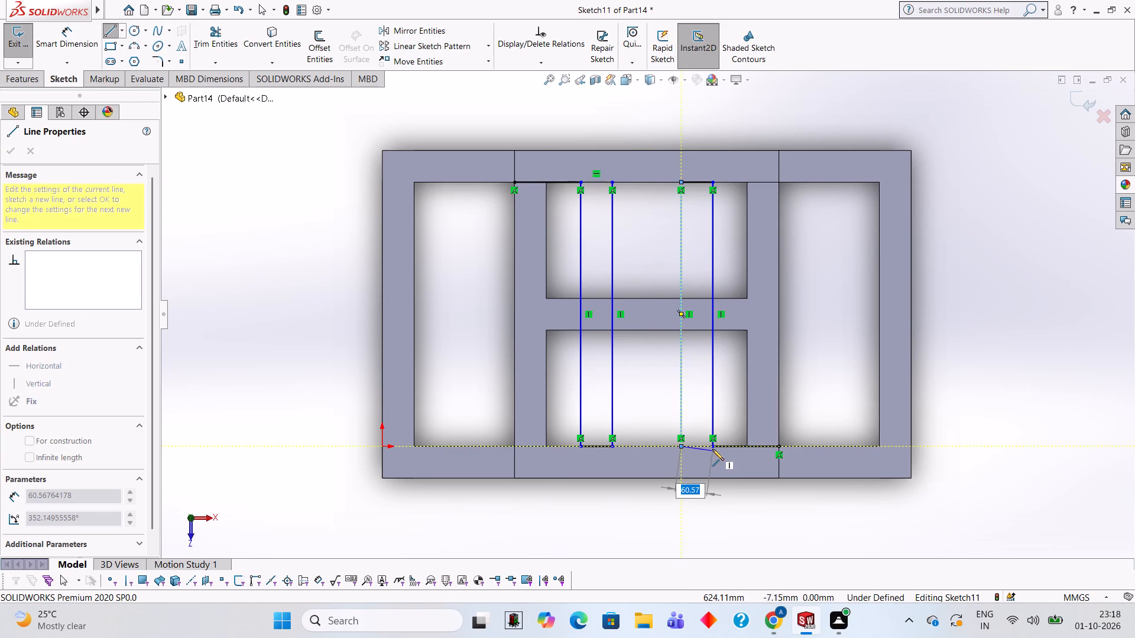
{"action": "left_click", "coordinate": [712, 447]}
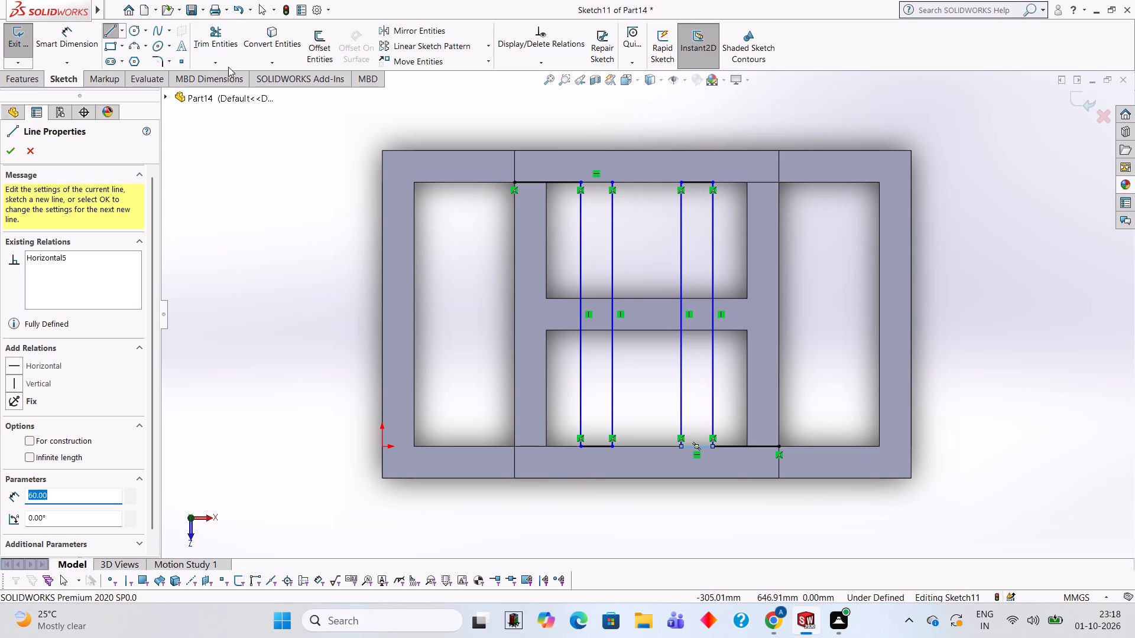
Trim away the two 125 mm offset lines beside the rectangles.
{"action": "left_click", "coordinate": [230, 51]}
{"action": "left_click", "coordinate": [557, 183]}
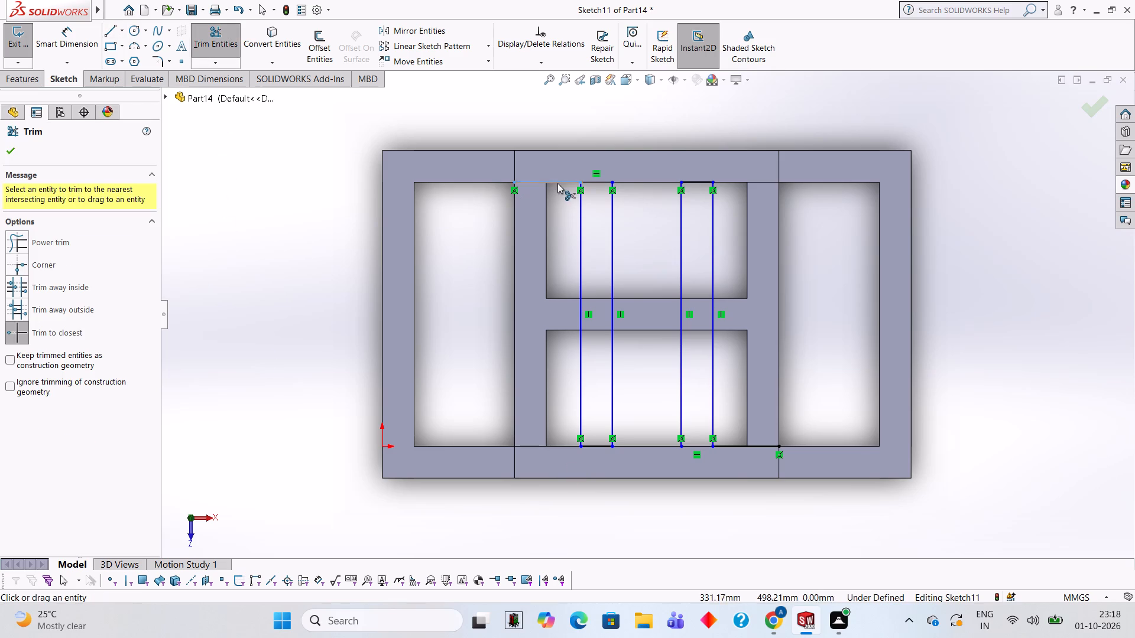
{"action": "left_click", "coordinate": [748, 448]}
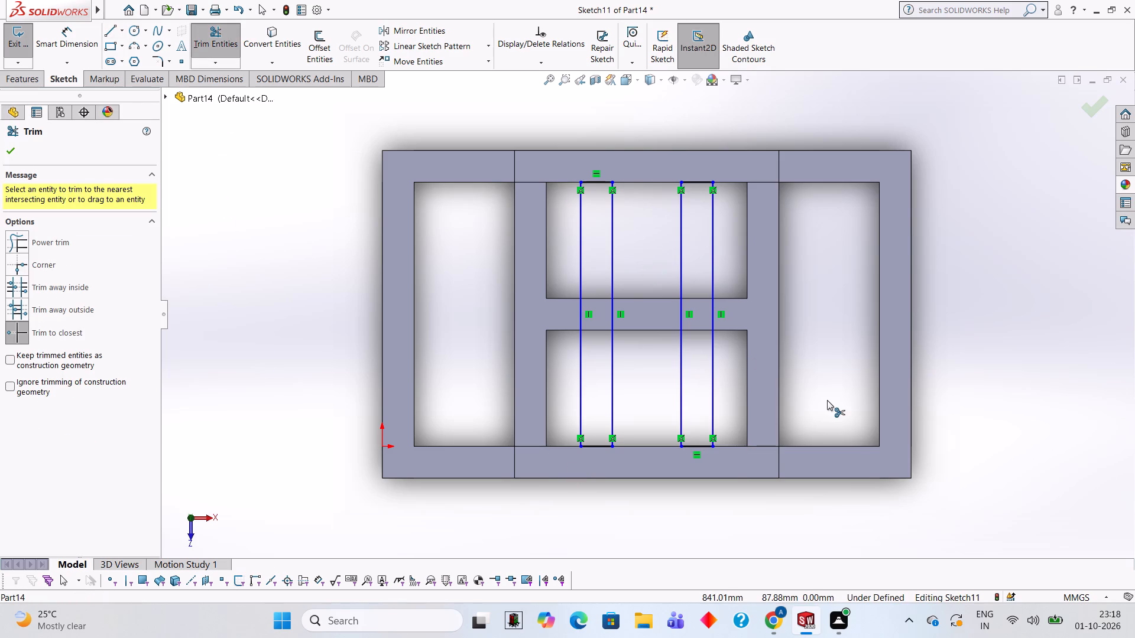
Extrude both rectangles 60 mm in the reversed direction, merged with the frame, as two members joining the upper frames.
{"action": "middle_click_drag", "start_coordinate": [828, 398], "coordinate": [803, 311]}
{"action": "middle_click_drag", "start_coordinate": [810, 362], "coordinate": [796, 304]}
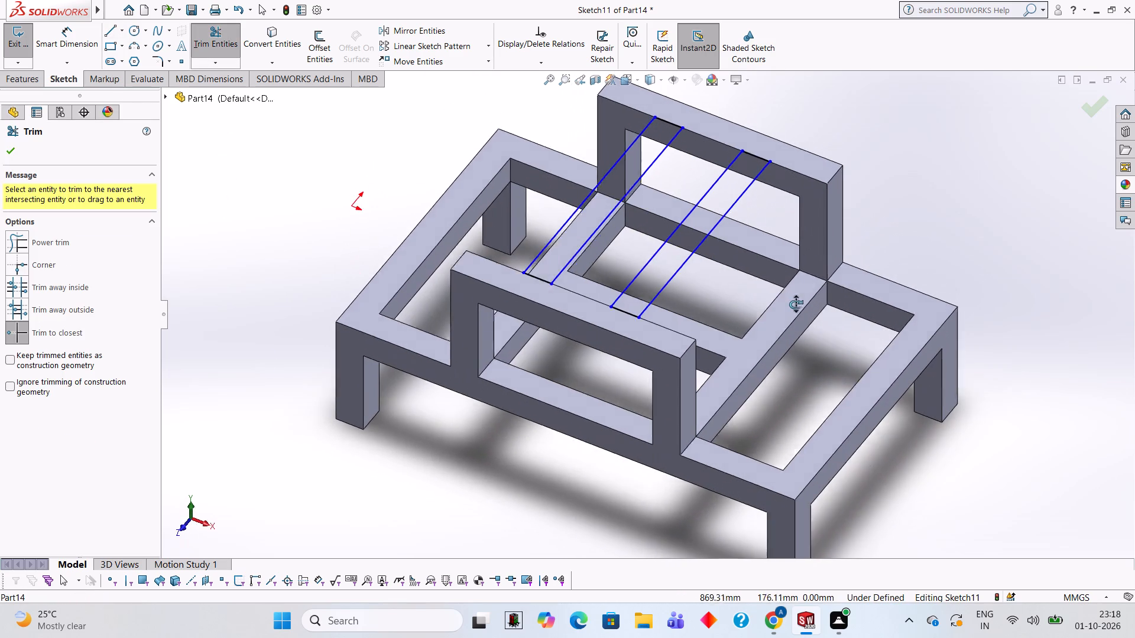
{"action": "middle_click_drag", "start_coordinate": [796, 304], "coordinate": [794, 301]}
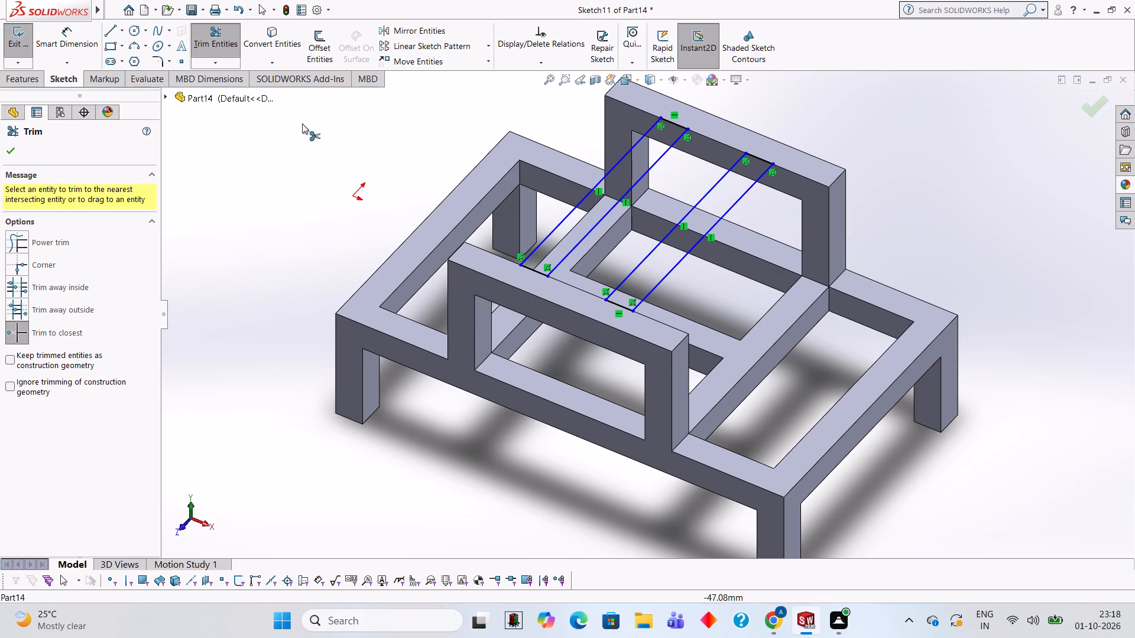
{"action": "left_click", "coordinate": [29, 81]}
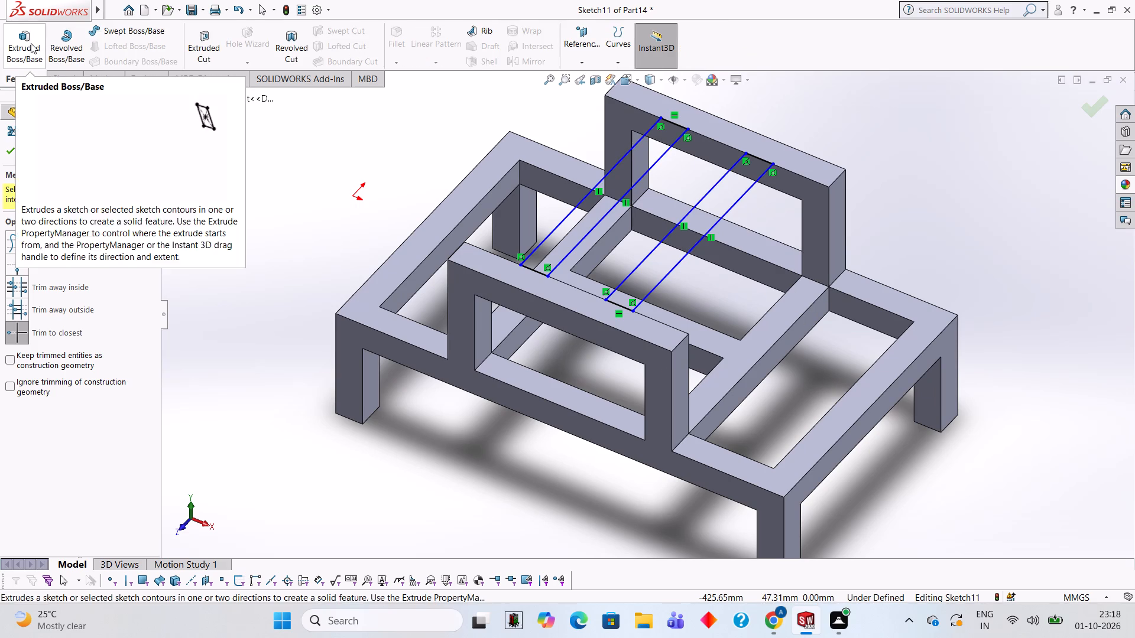
{"action": "left_click", "coordinate": [31, 43]}
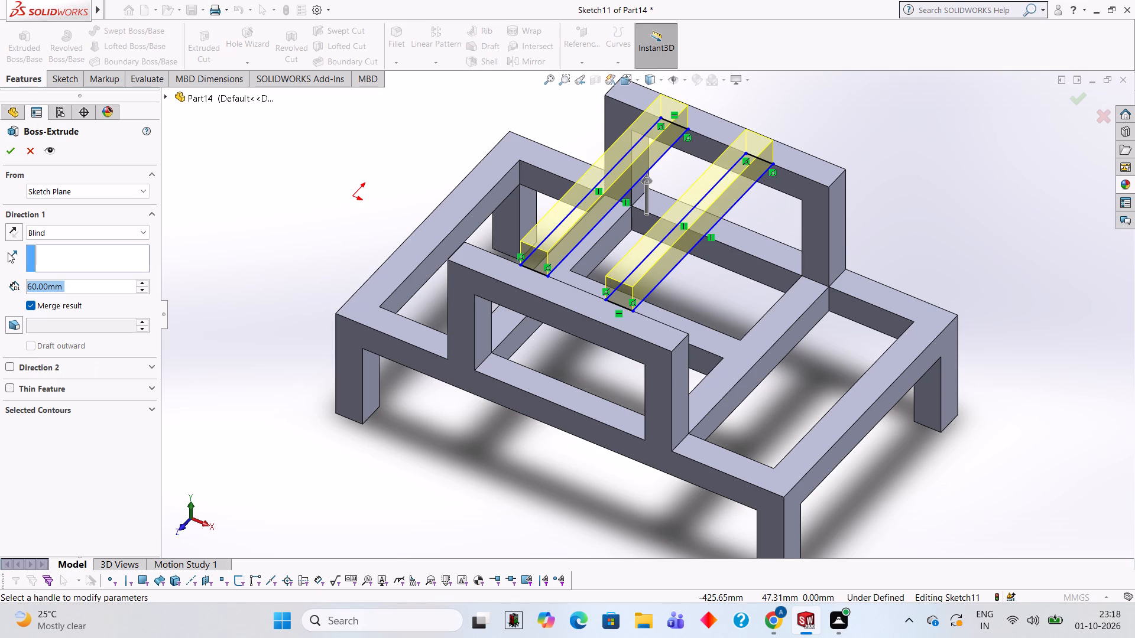
{"action": "left_click", "coordinate": [14, 232]}
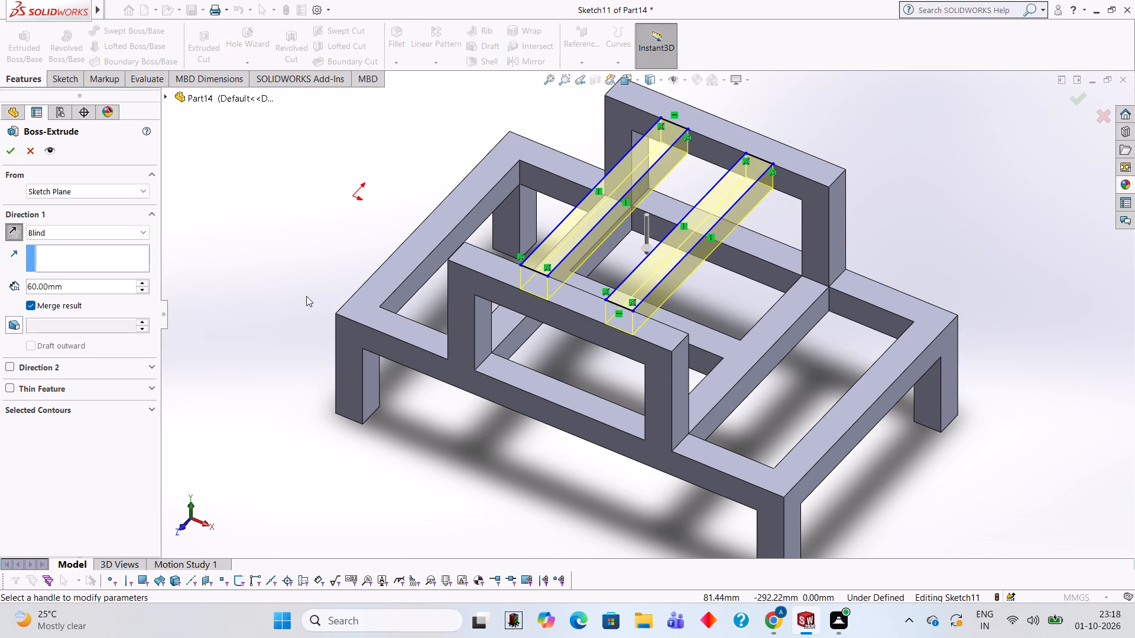
{"action": "left_click", "coordinate": [10, 148]}
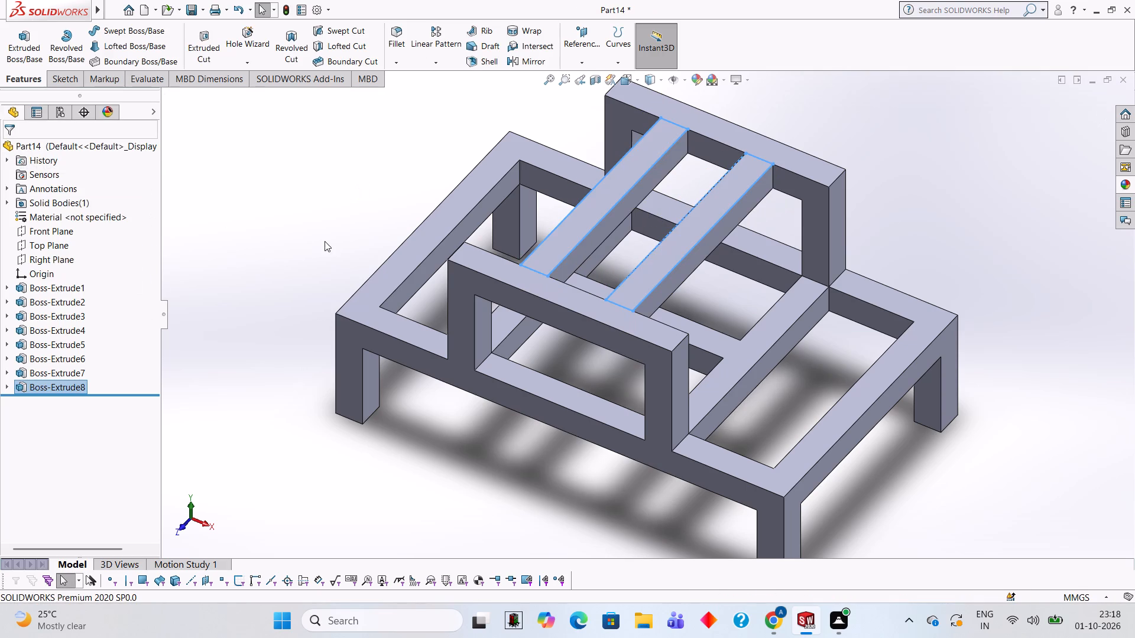
{"action": "left_click", "coordinate": [317, 236]}
Examine the whole bench frame from several angles, including the members between the upper frames and the lower crossbars.
{"action": "middle_click_drag", "start_coordinate": [394, 305], "coordinate": [367, 265]}
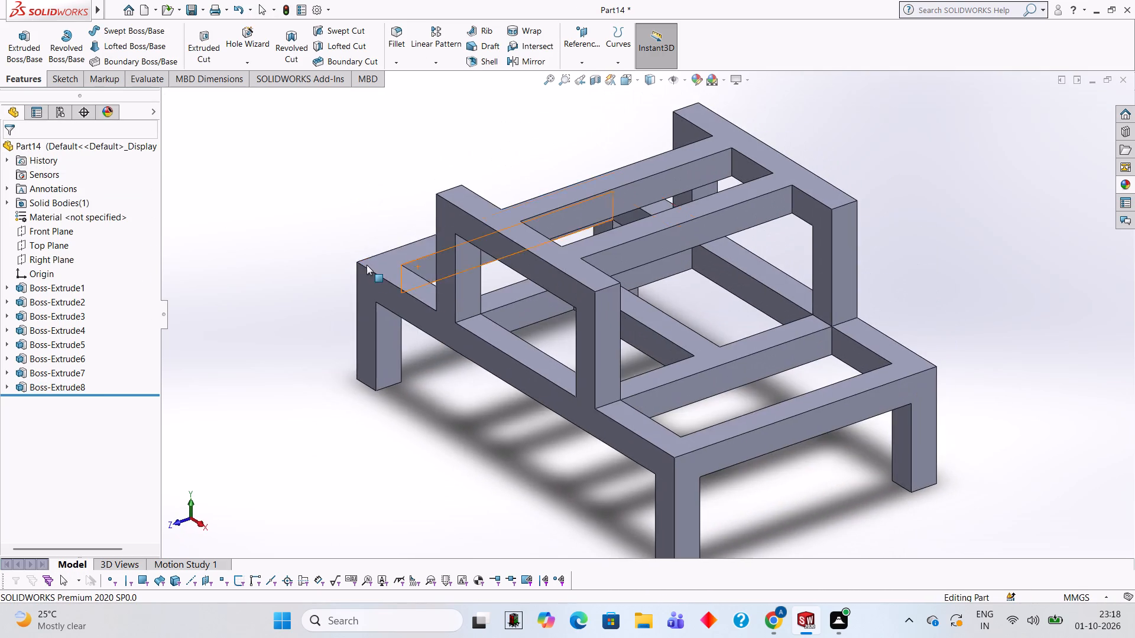
{"action": "middle_click_drag", "start_coordinate": [498, 358], "coordinate": [501, 299]}
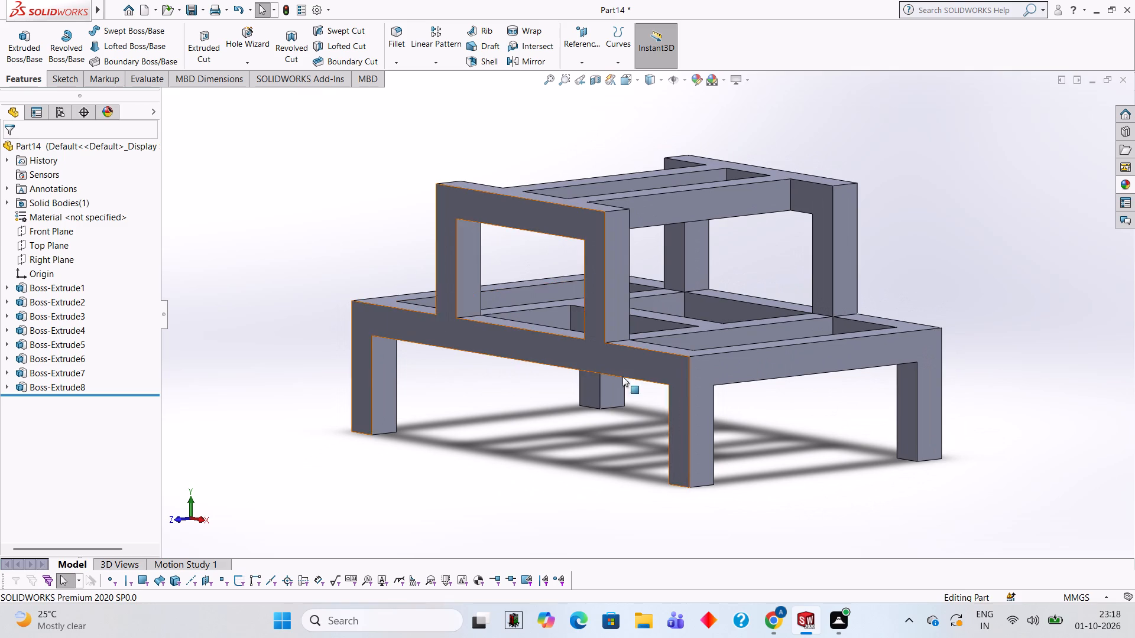
{"action": "middle_click_drag", "start_coordinate": [674, 307], "coordinate": [688, 376]}
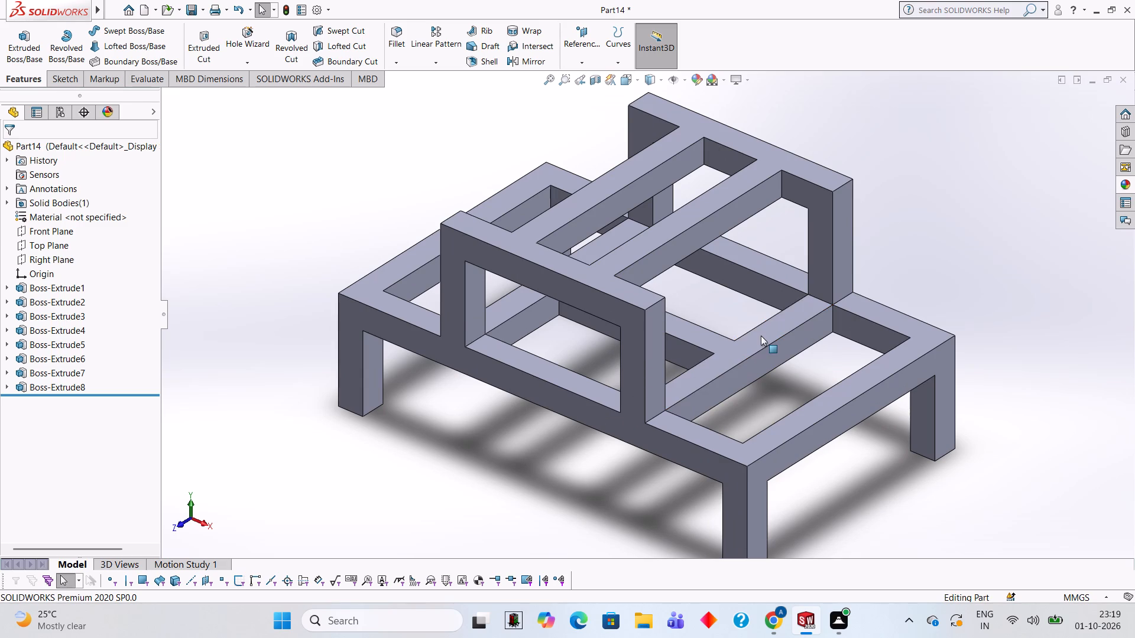
{"action": "scroll", "coordinate": [709, 276], "scroll_direction": "up", "scroll_amount": 3}
{"action": "scroll", "coordinate": [708, 278], "scroll_direction": "down", "scroll_amount": 3}
{"action": "scroll", "coordinate": [620, 320], "scroll_direction": "up", "scroll_amount": 3}
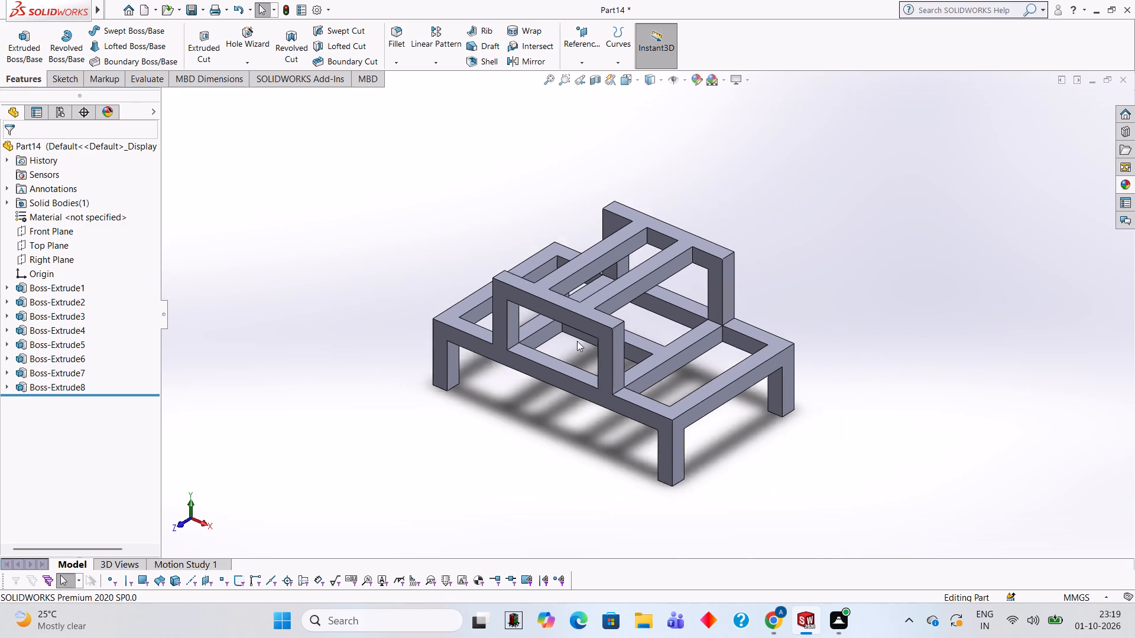
{"action": "scroll", "coordinate": [567, 351], "scroll_direction": "down", "scroll_amount": 2}
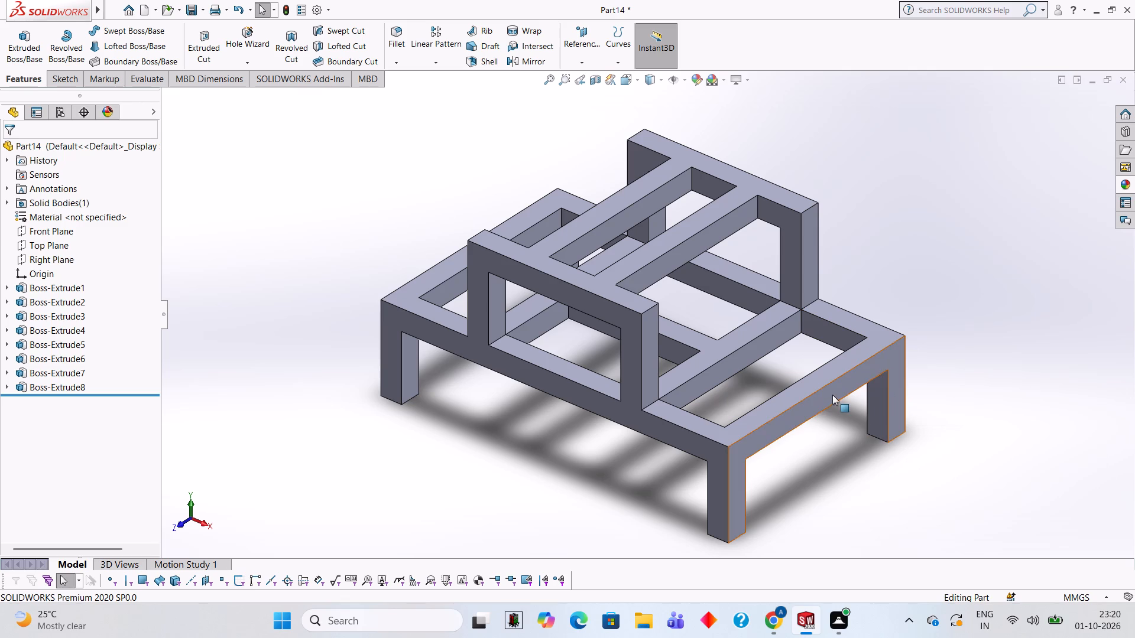
{"action": "middle_click_drag", "start_coordinate": [783, 352], "coordinate": [771, 331]}
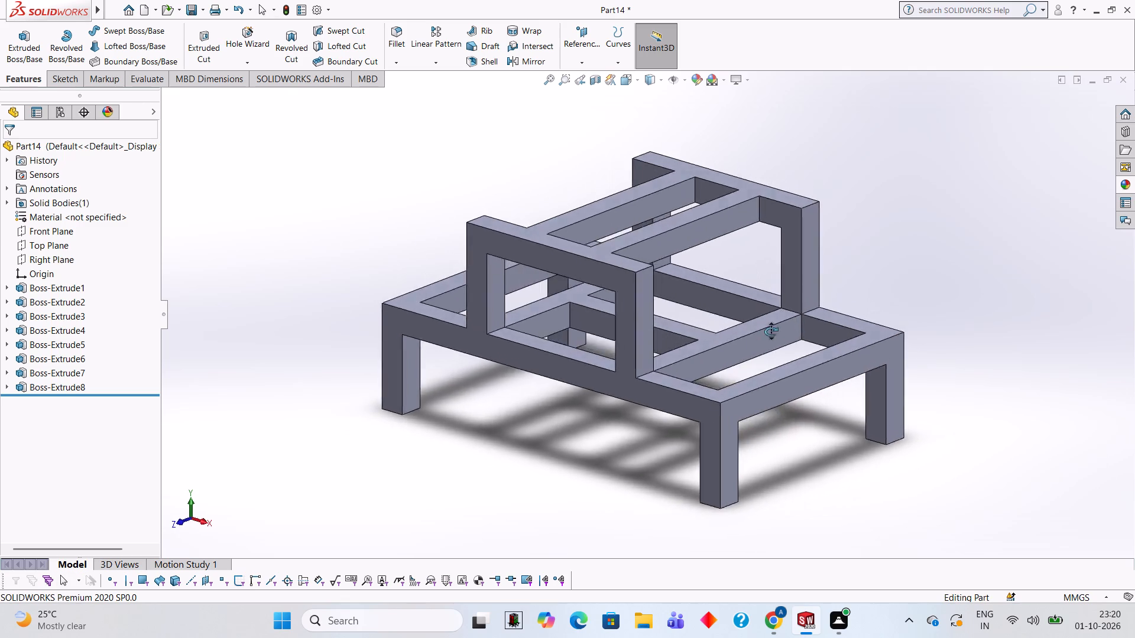
{"action": "middle_click_drag", "start_coordinate": [771, 331], "coordinate": [818, 429]}
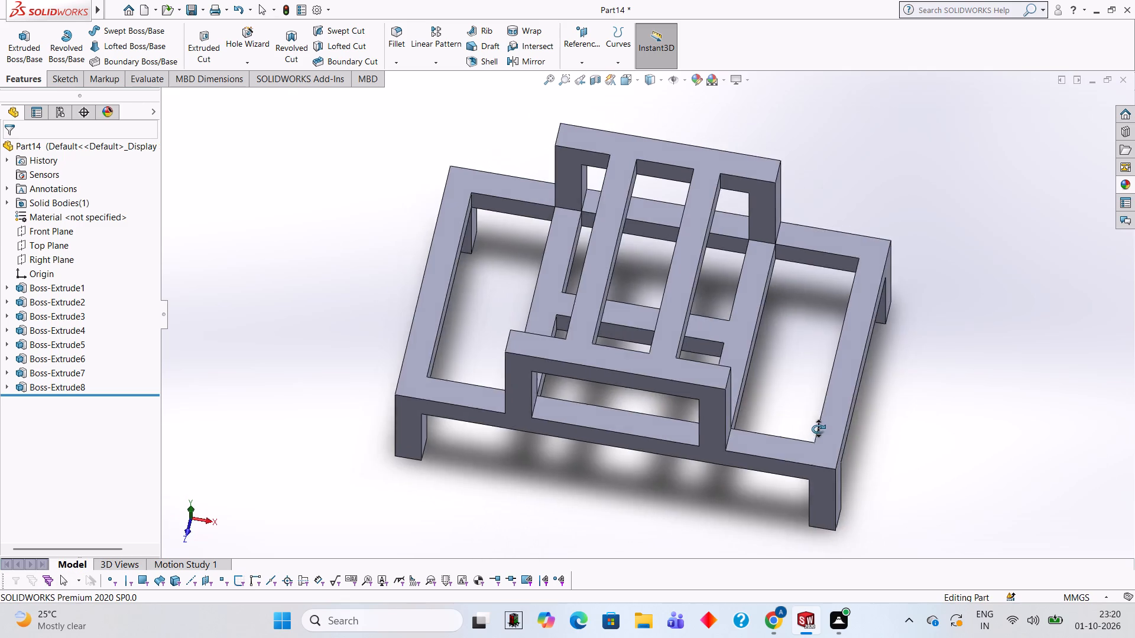
{"action": "middle_click_drag", "start_coordinate": [818, 429], "coordinate": [759, 360]}
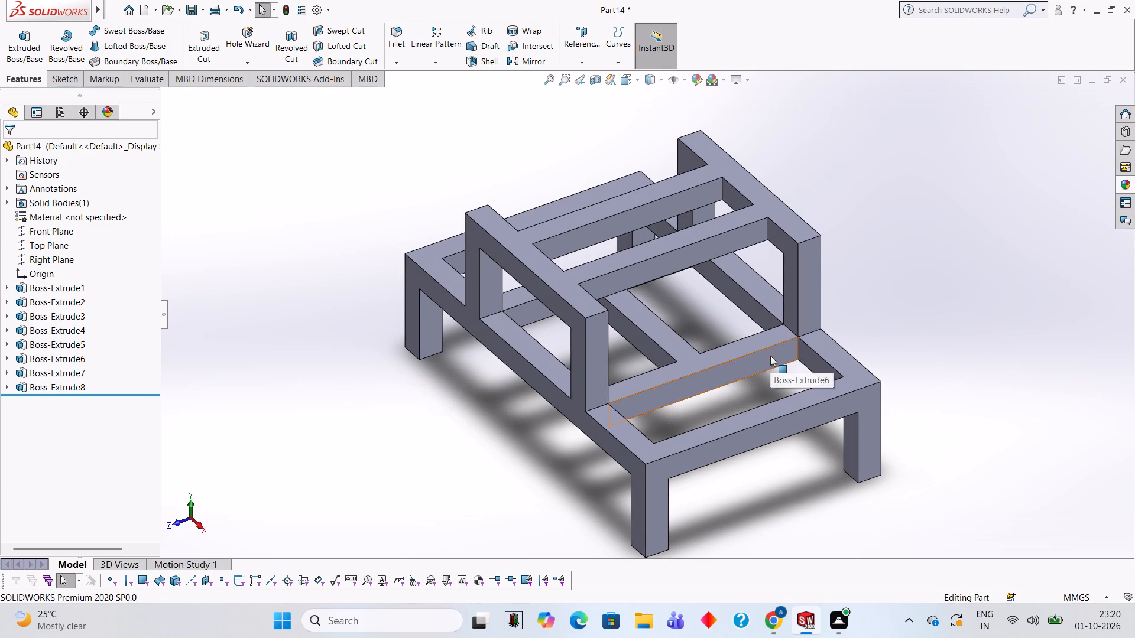
{"action": "middle_click_drag", "start_coordinate": [726, 310], "coordinate": [747, 315]}
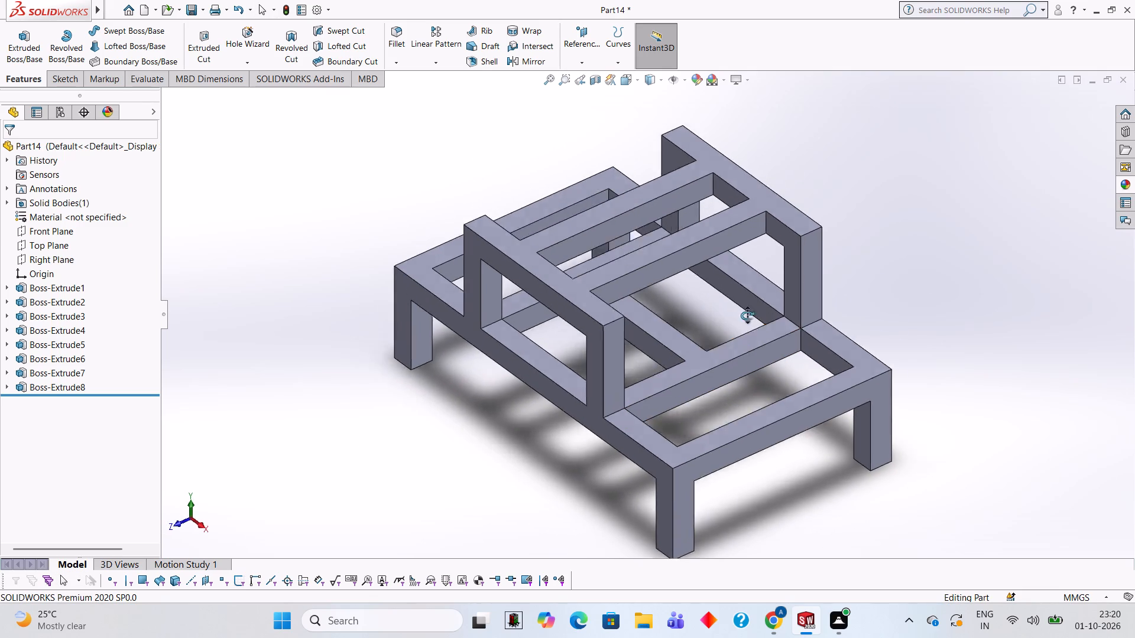
{"action": "middle_click_drag", "start_coordinate": [747, 315], "coordinate": [754, 316]}
{"action": "middle_click_drag", "start_coordinate": [753, 343], "coordinate": [781, 380]}
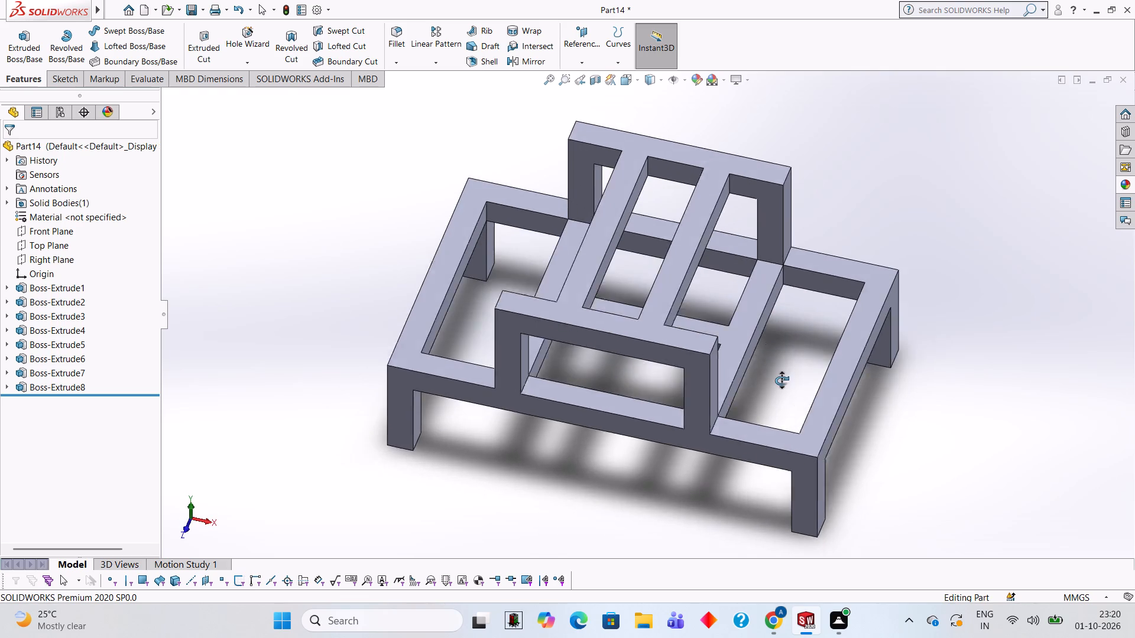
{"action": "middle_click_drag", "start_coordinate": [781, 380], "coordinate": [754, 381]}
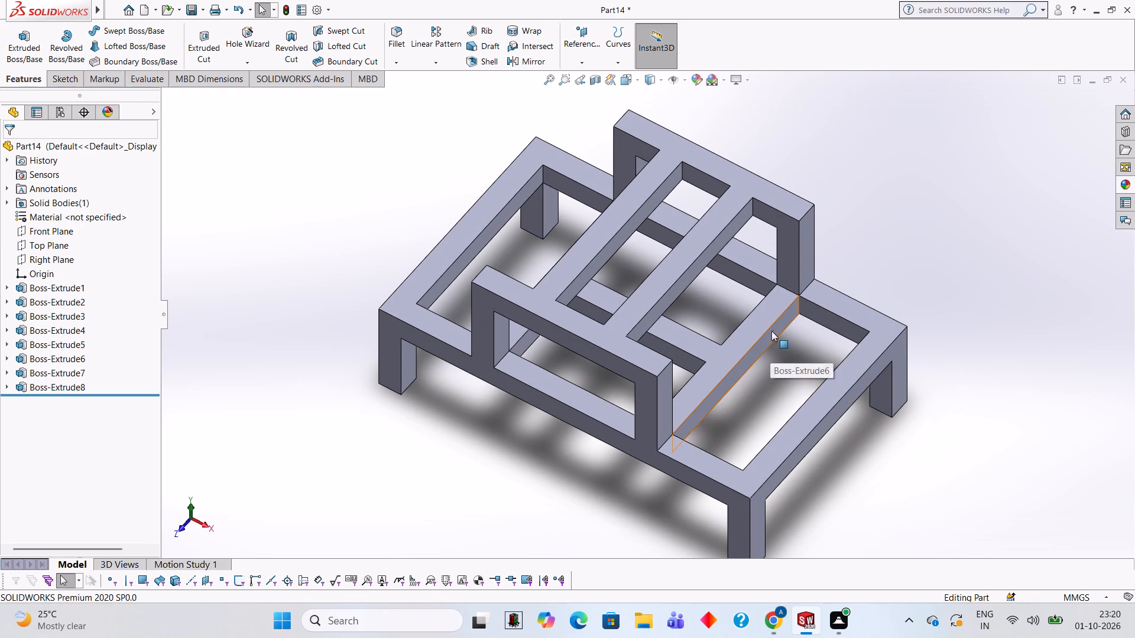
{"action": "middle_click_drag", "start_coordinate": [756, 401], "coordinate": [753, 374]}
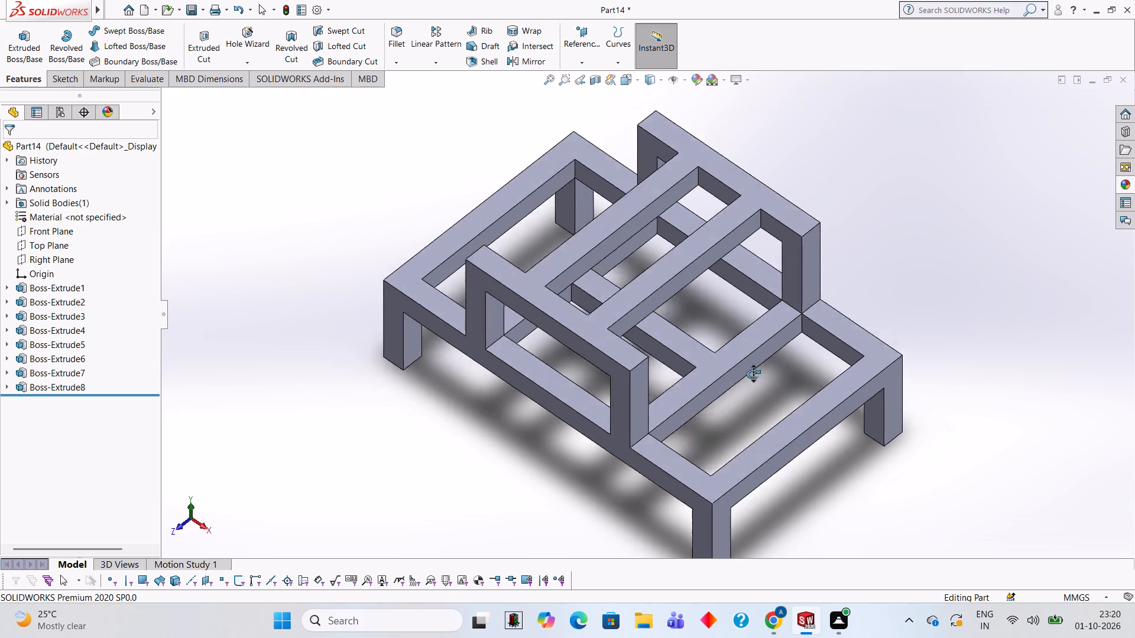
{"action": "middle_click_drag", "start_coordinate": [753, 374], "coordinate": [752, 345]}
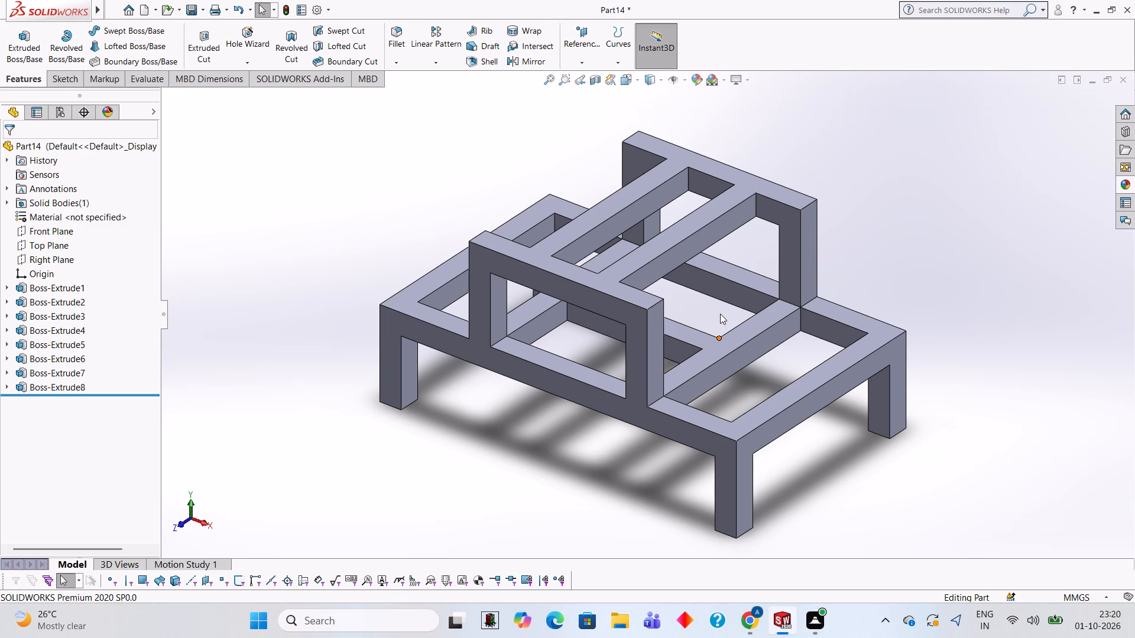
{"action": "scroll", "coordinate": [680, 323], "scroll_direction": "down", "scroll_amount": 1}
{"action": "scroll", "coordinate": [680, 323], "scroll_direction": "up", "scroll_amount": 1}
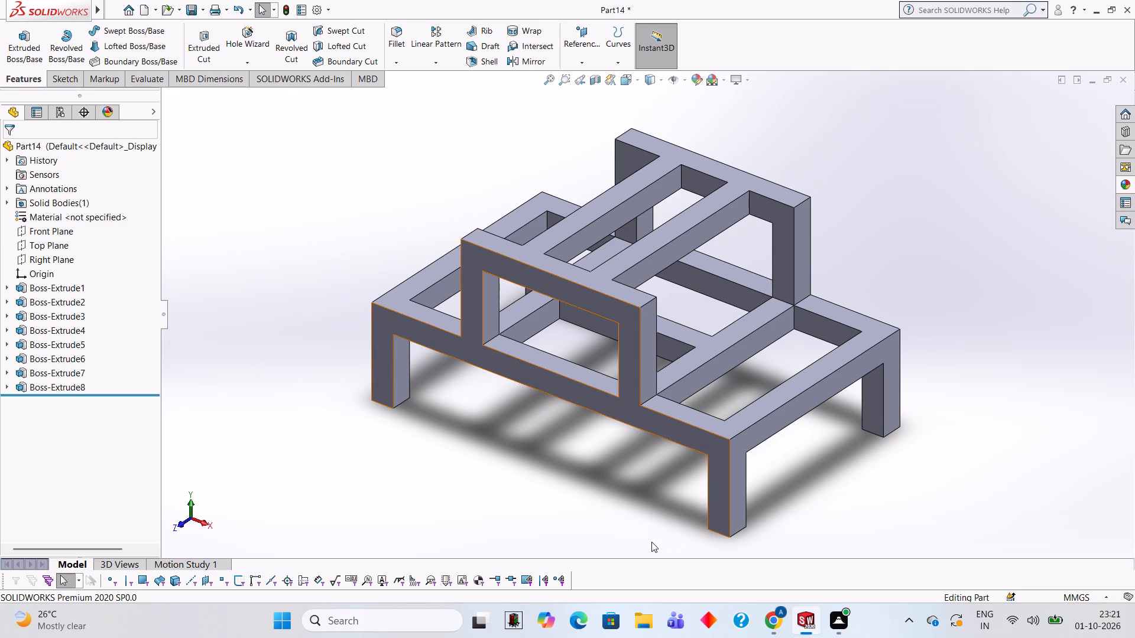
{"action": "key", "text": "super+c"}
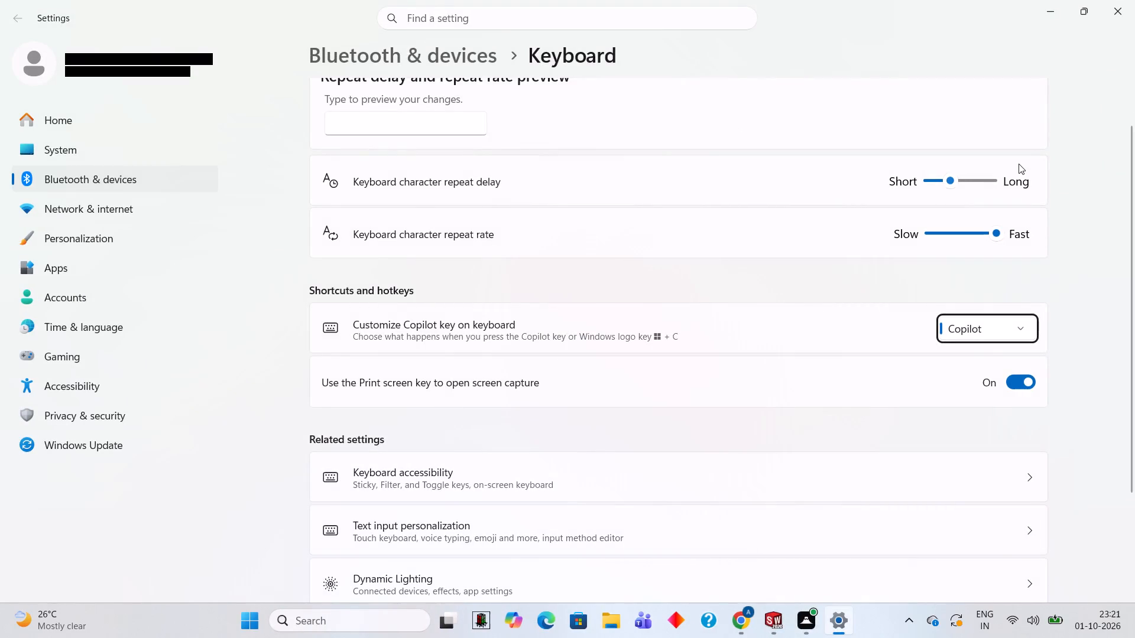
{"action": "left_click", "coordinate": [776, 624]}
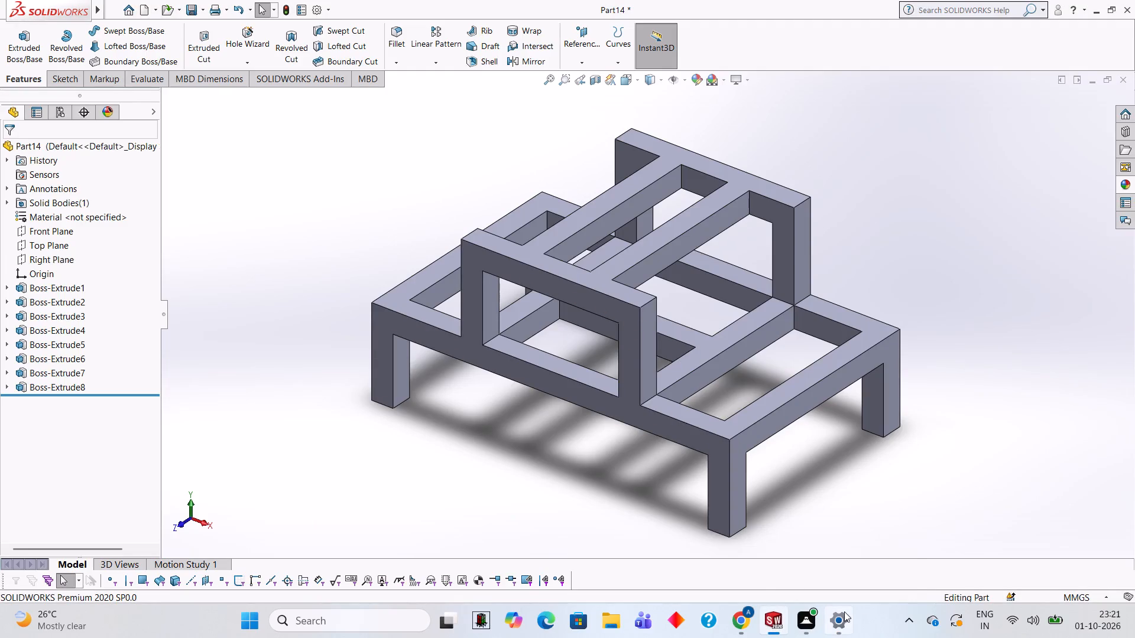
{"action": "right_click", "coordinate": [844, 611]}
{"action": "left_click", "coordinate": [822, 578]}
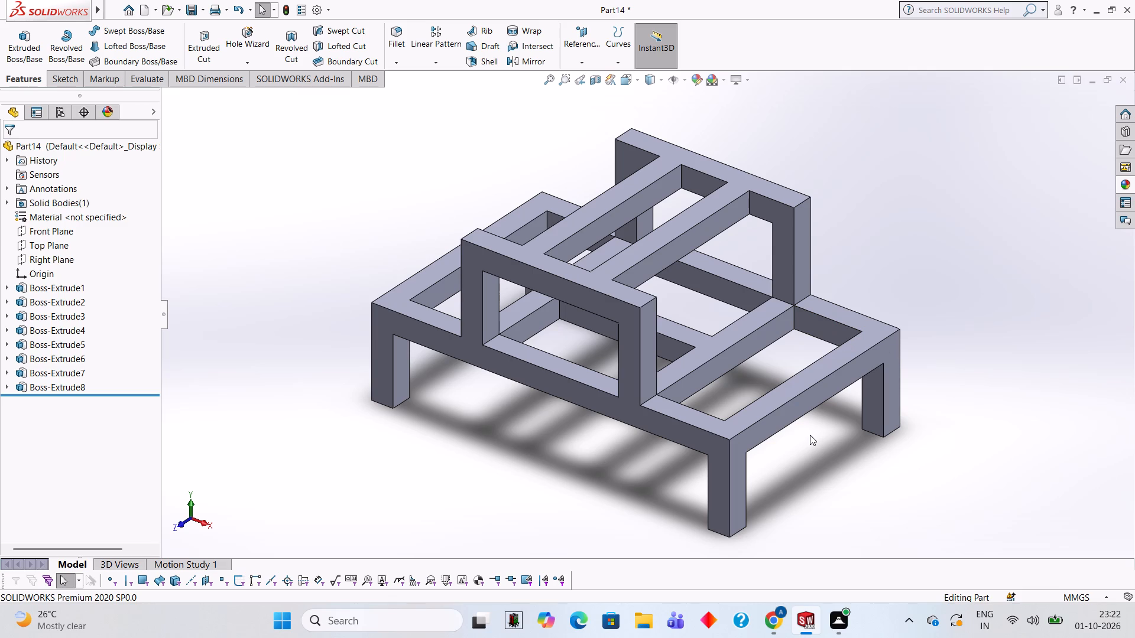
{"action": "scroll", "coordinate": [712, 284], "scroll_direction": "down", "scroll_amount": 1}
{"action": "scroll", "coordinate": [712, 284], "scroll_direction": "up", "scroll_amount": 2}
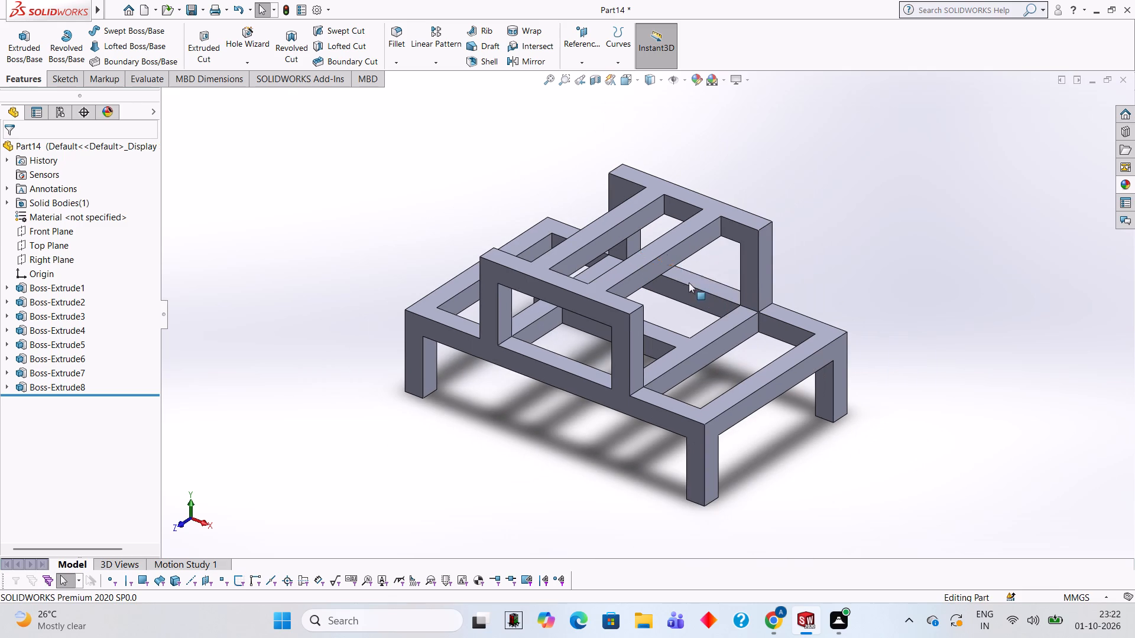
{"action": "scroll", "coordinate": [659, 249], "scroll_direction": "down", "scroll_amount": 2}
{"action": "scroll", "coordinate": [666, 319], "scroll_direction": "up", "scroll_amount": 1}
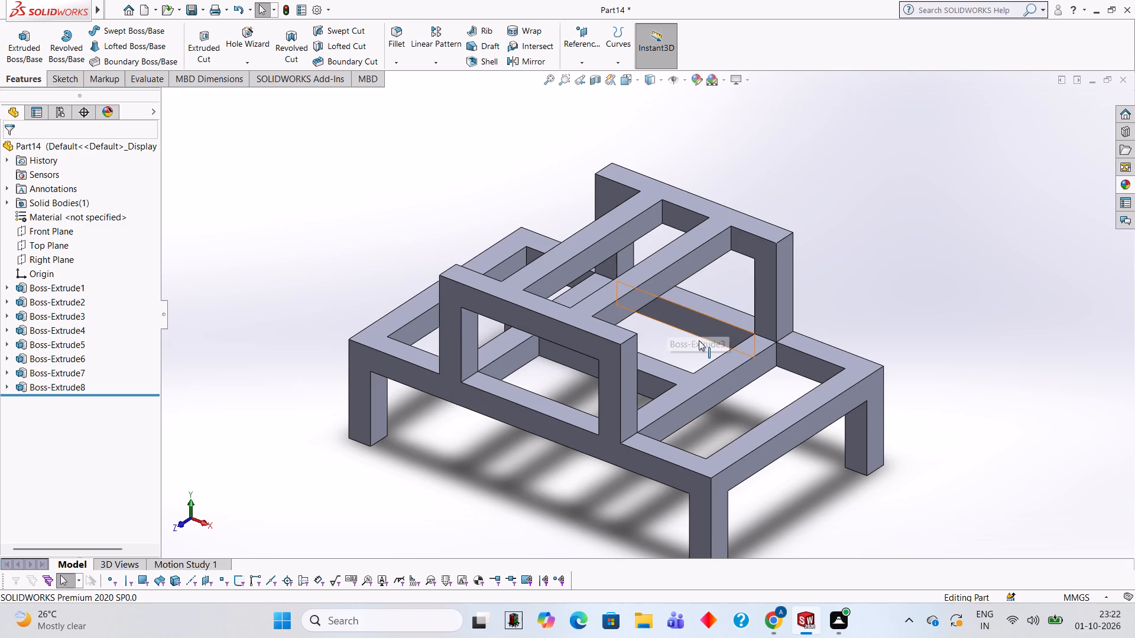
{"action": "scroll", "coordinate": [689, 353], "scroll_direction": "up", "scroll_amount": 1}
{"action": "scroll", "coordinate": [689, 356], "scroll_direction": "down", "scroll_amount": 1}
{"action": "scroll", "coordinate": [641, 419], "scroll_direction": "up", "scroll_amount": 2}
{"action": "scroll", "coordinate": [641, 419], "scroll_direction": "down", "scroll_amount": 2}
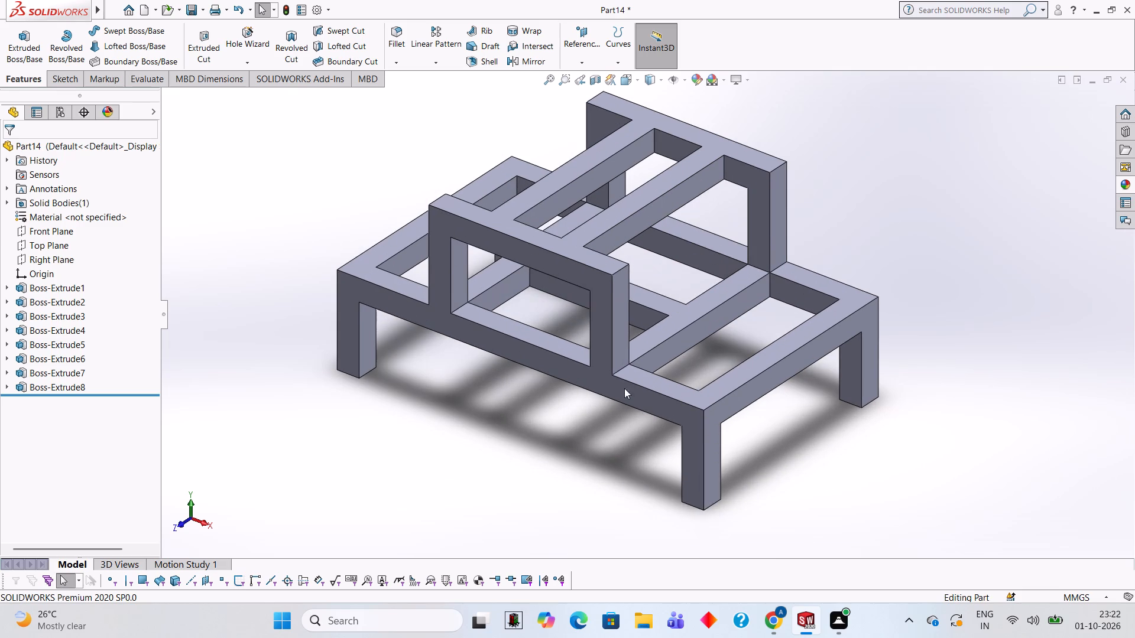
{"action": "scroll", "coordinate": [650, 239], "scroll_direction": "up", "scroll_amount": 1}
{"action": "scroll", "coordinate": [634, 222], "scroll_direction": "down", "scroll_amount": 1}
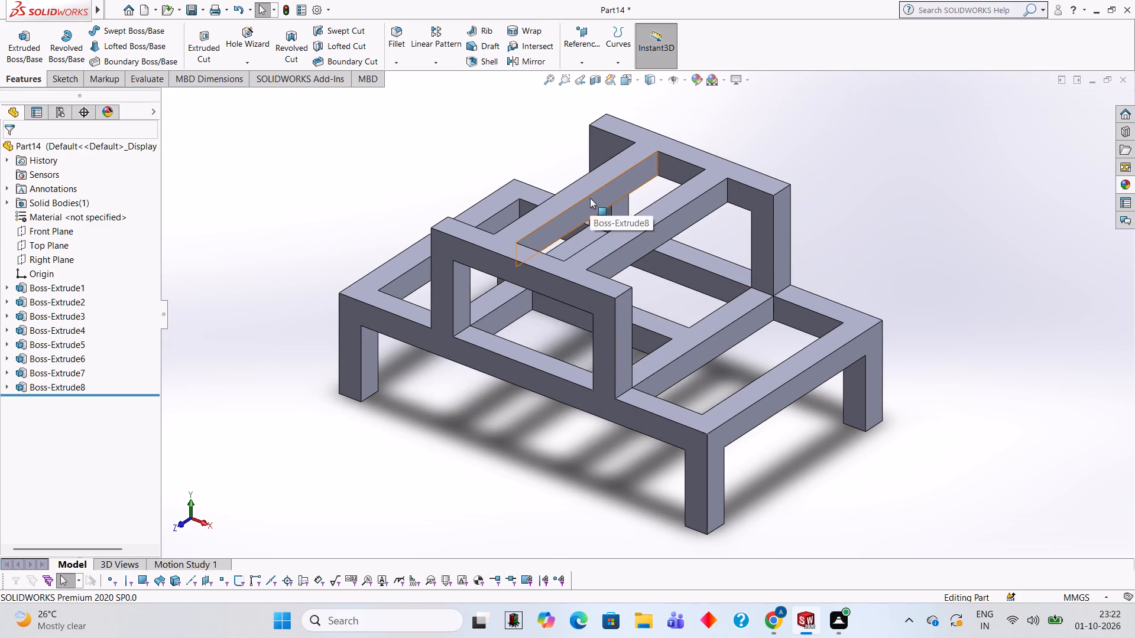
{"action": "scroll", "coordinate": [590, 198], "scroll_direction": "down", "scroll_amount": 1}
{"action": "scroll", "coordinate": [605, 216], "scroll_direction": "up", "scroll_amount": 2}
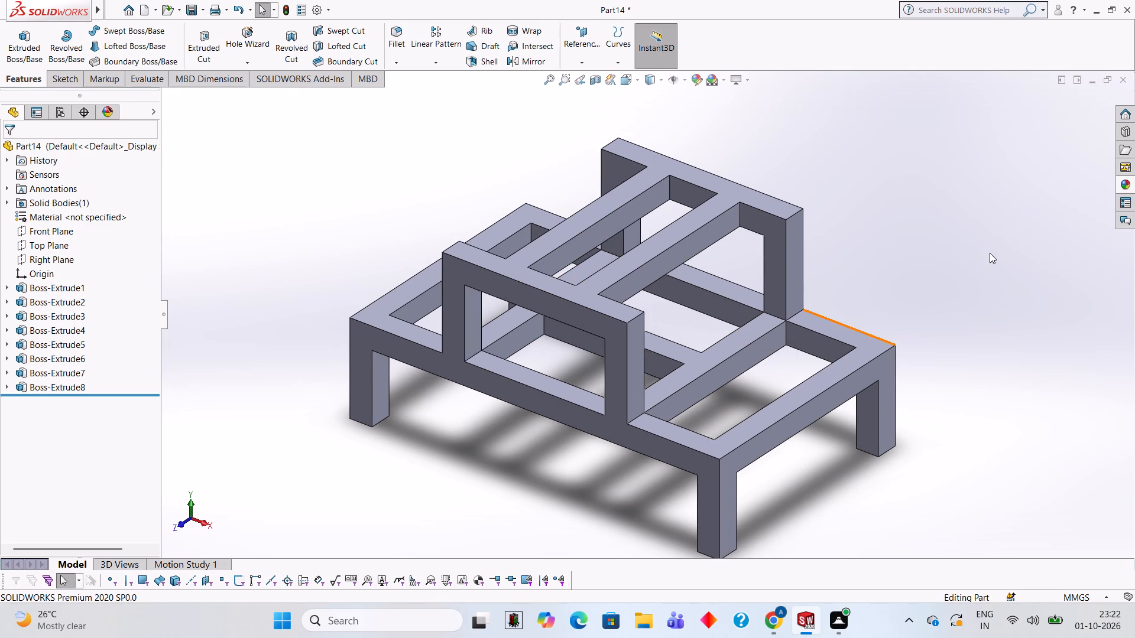
Apply the Blue LED light appearance to only the bench frame's long outer side face, the one facing the positive Z direction.
{"action": "left_click", "coordinate": [1128, 188]}
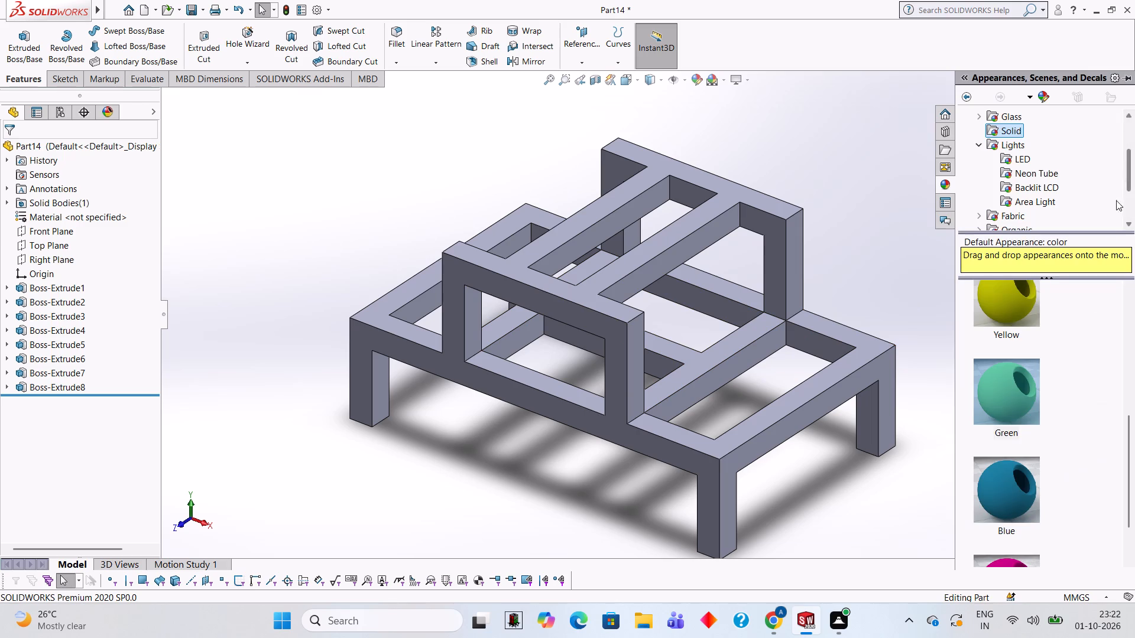
{"action": "left_click", "coordinate": [1015, 145]}
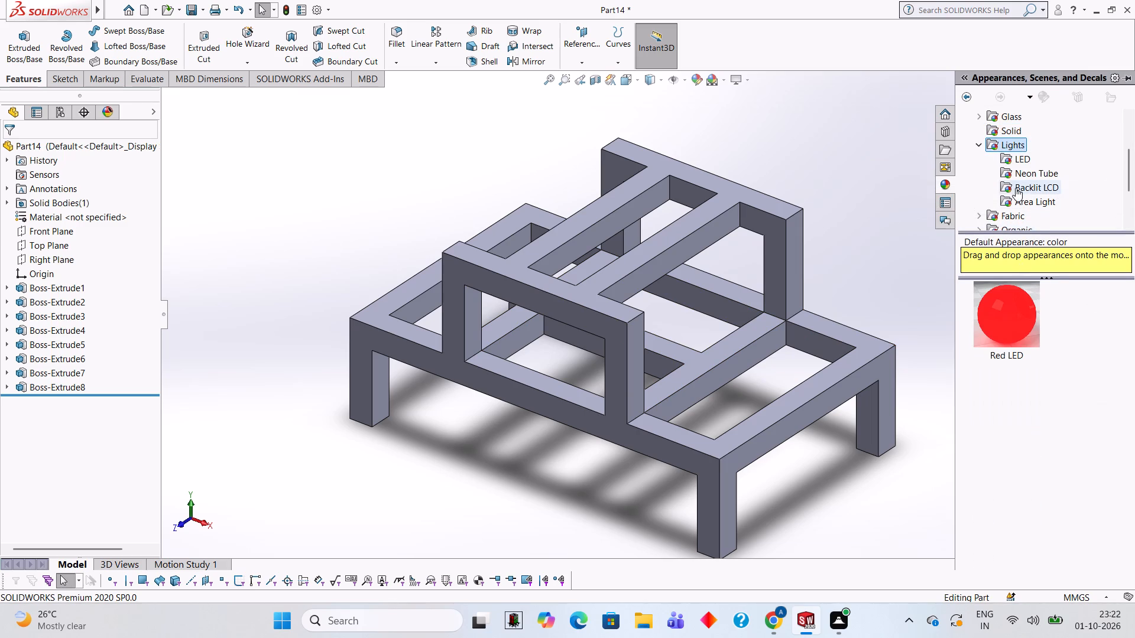
{"action": "left_click", "coordinate": [1020, 158]}
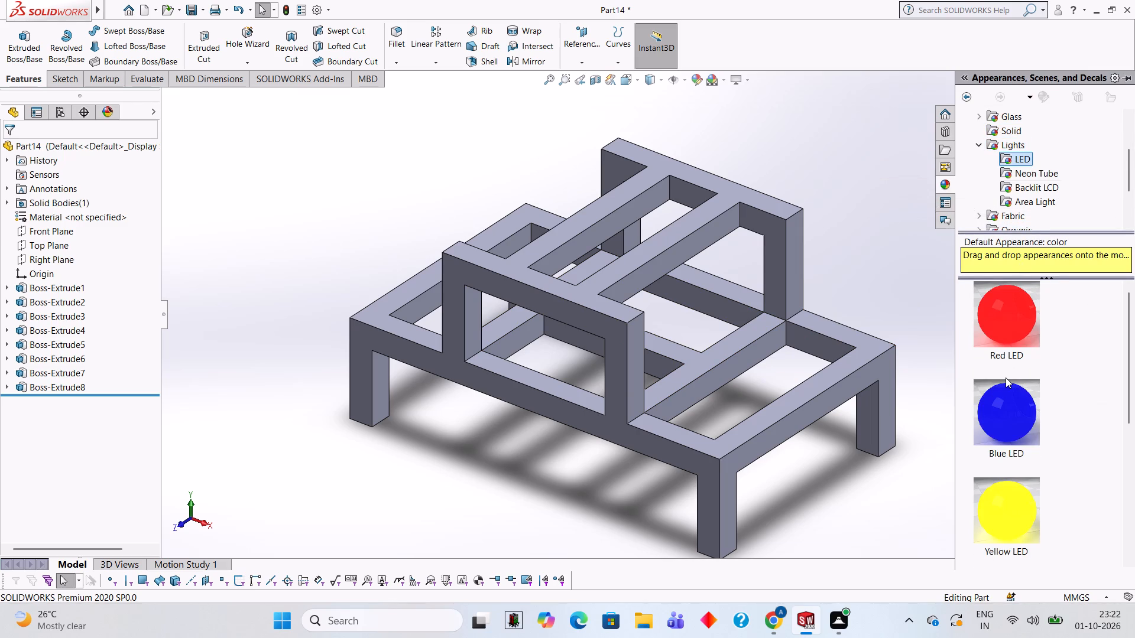
{"action": "left_click_drag", "start_coordinate": [1012, 395], "coordinate": [685, 452]}
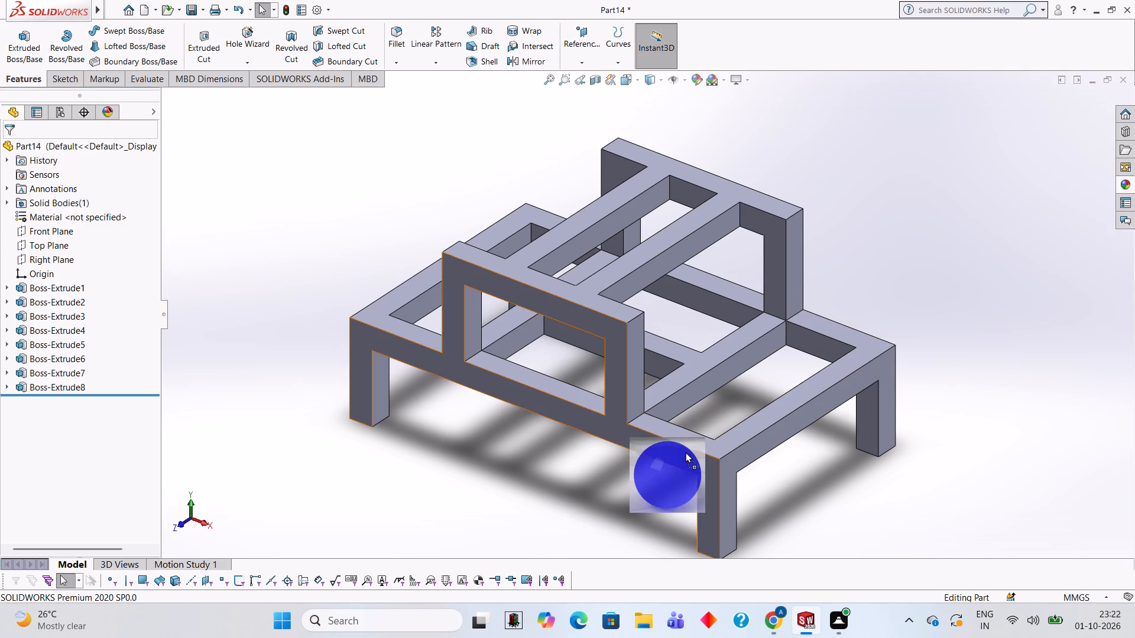
{"action": "left_click_drag", "start_coordinate": [685, 452], "coordinate": [695, 457]}
{"action": "left_click", "coordinate": [695, 457]}
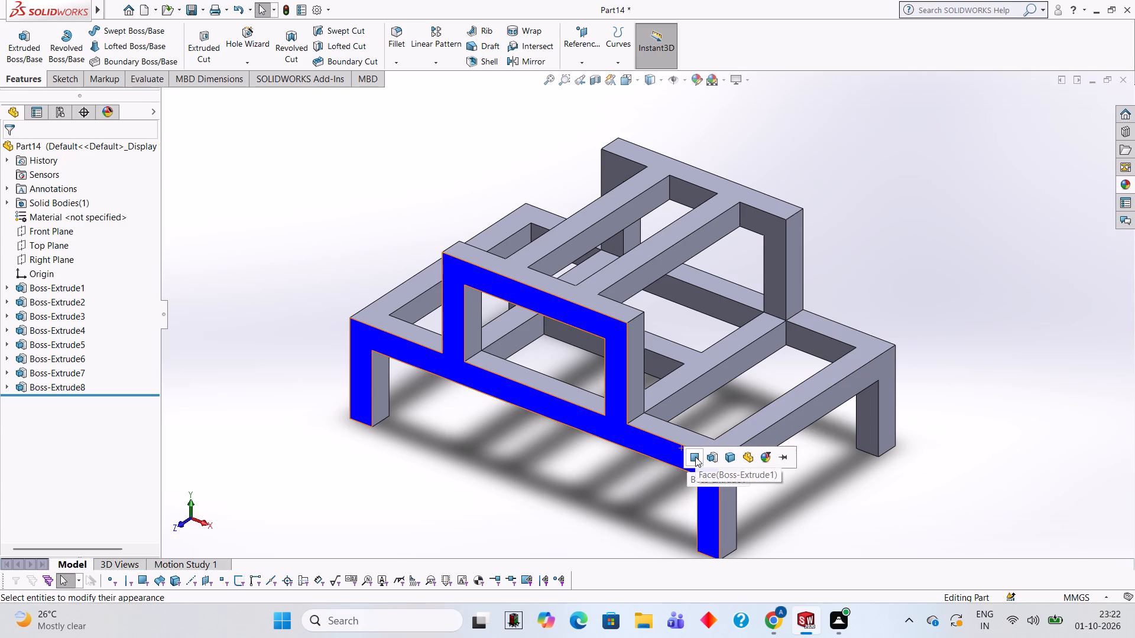
Apply the Blue LED appearance to the opposite long outer side face of the bench frame.
{"action": "middle_click_drag", "start_coordinate": [927, 302], "coordinate": [779, 242]}
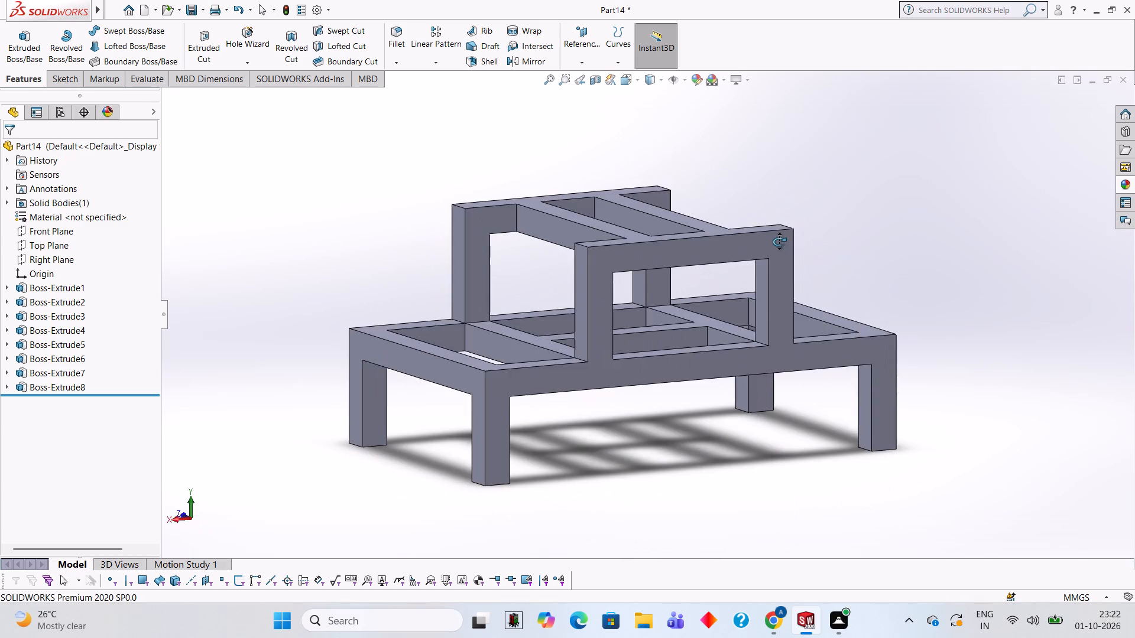
{"action": "middle_click_drag", "start_coordinate": [779, 242], "coordinate": [689, 272]}
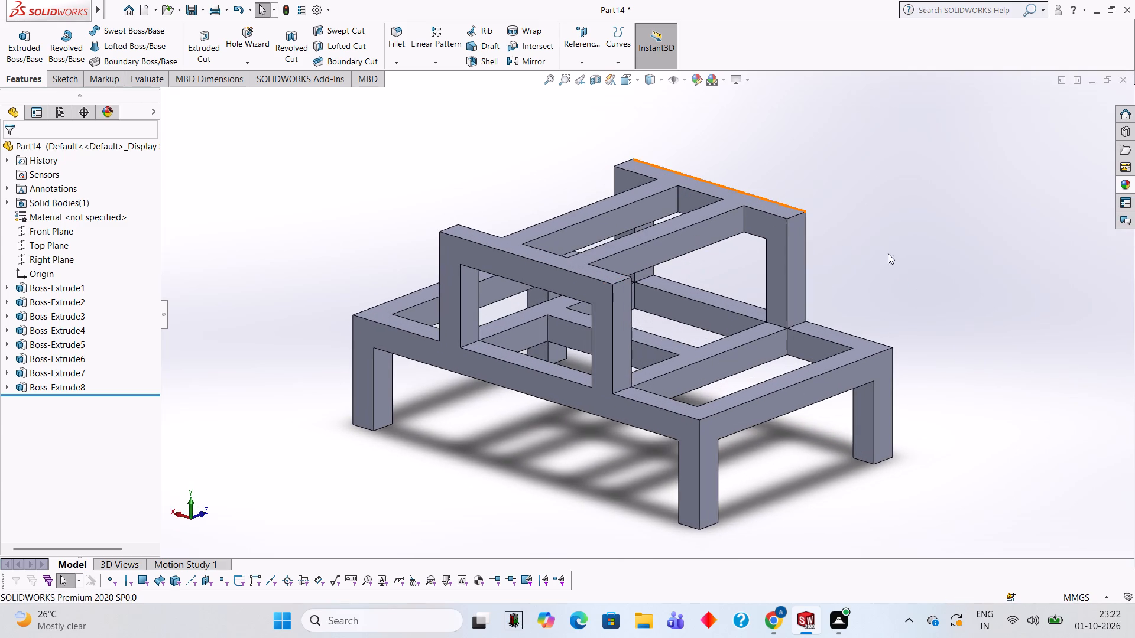
{"action": "left_click", "coordinate": [1125, 188]}
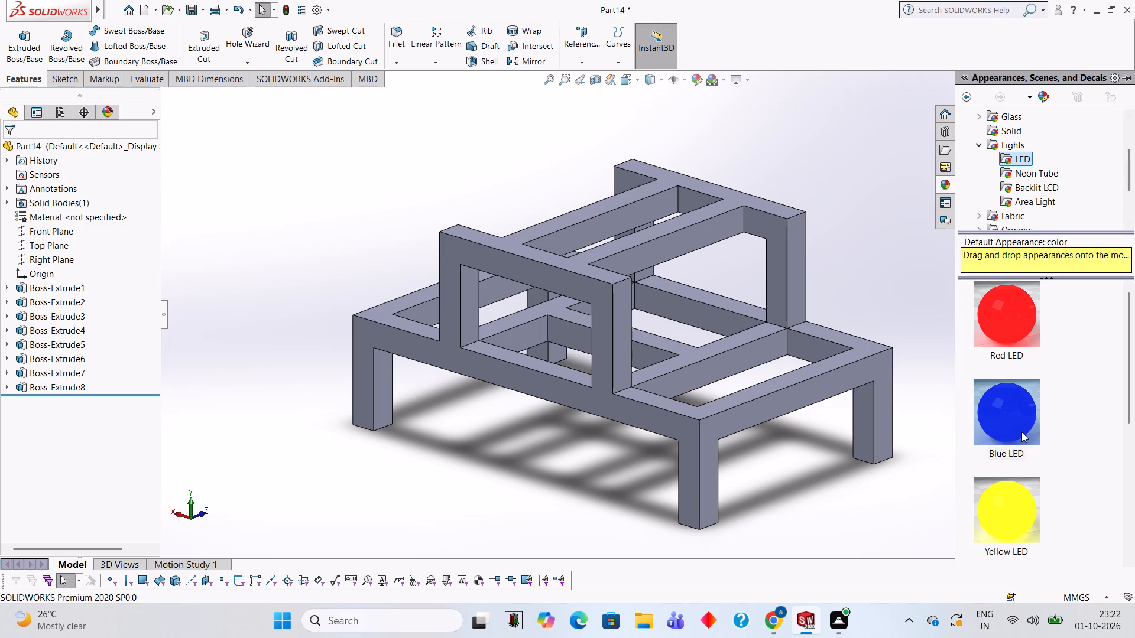
{"action": "left_click_drag", "start_coordinate": [1008, 419], "coordinate": [674, 435]}
{"action": "left_click", "coordinate": [674, 435]}
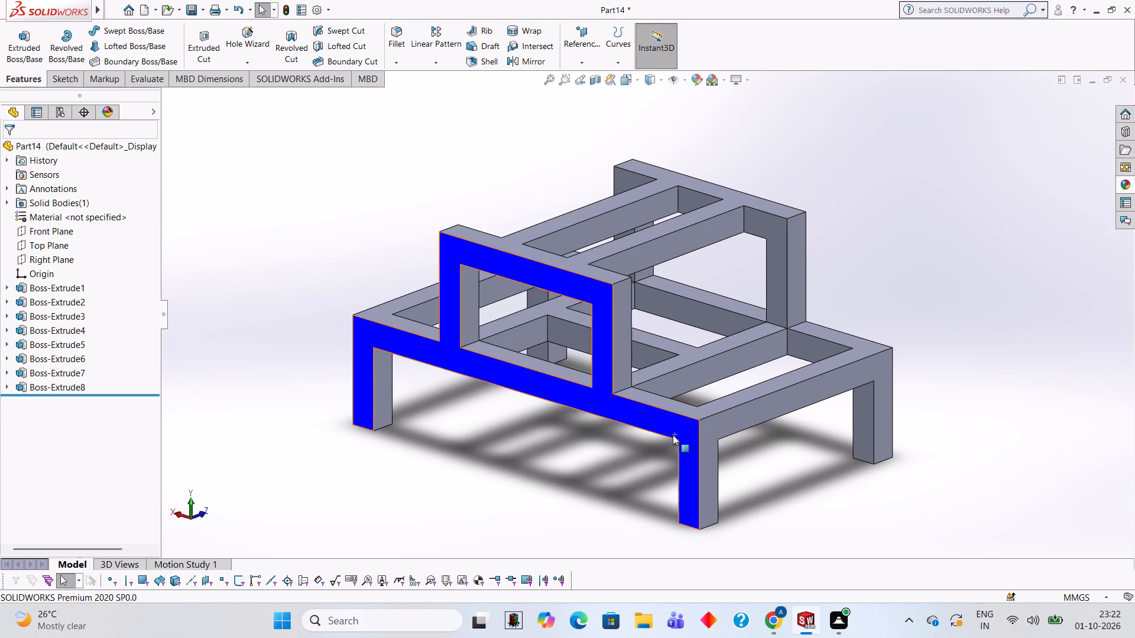
Apply the Blue LED appearance to the bench frame's outer end face on the positive X side, as a face-only appearance.
{"action": "middle_click_drag", "start_coordinate": [824, 337], "coordinate": [568, 369]}
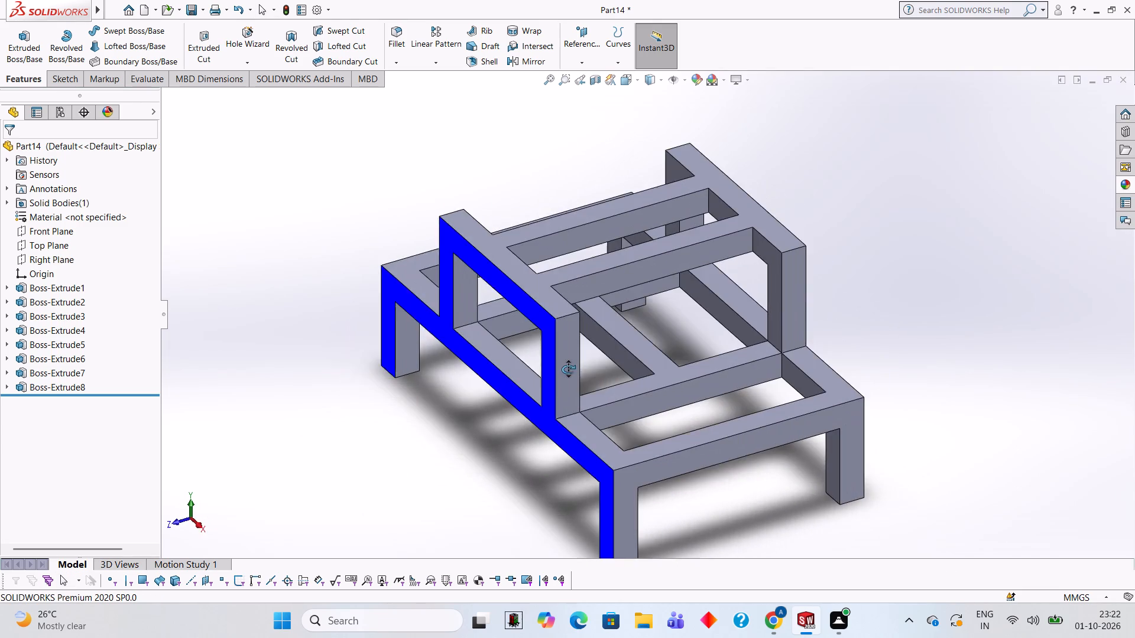
{"action": "middle_click_drag", "start_coordinate": [568, 369], "coordinate": [591, 367]}
{"action": "scroll", "coordinate": [591, 367], "scroll_direction": "up", "scroll_amount": 2}
{"action": "middle_click_drag", "start_coordinate": [591, 367], "coordinate": [584, 359]}
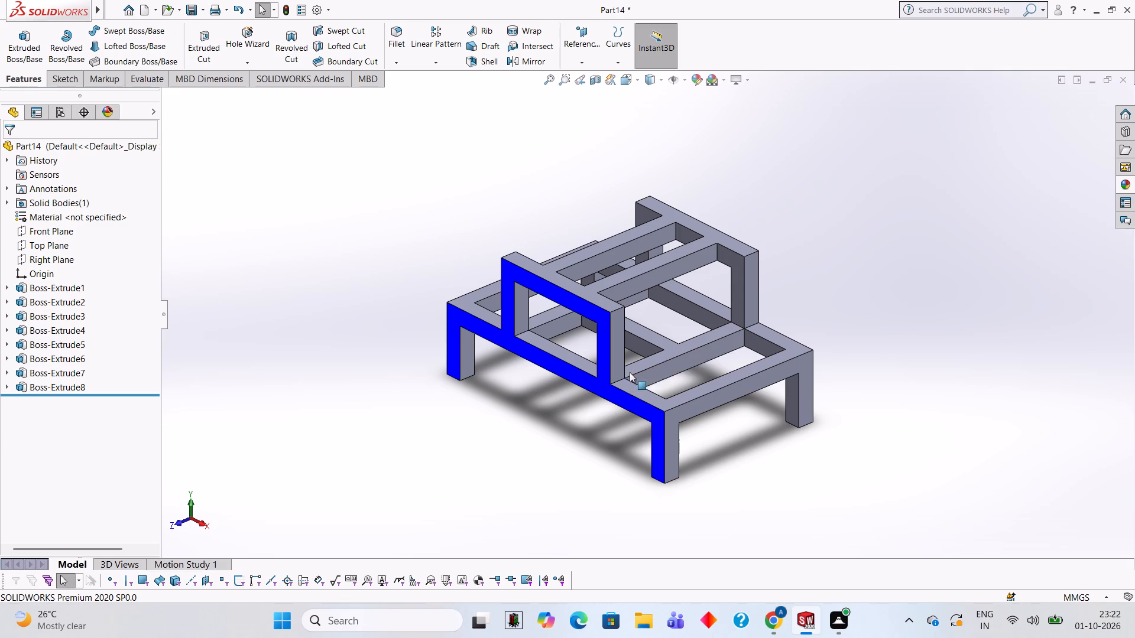
{"action": "left_click", "coordinate": [1128, 180]}
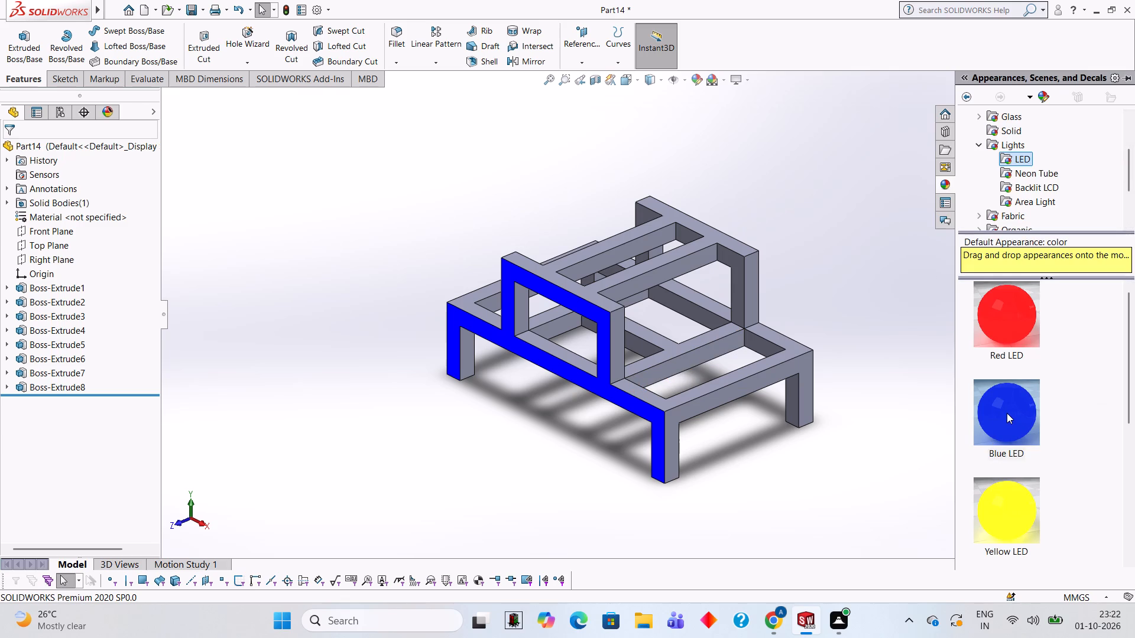
{"action": "left_click_drag", "start_coordinate": [1007, 413], "coordinate": [712, 430]}
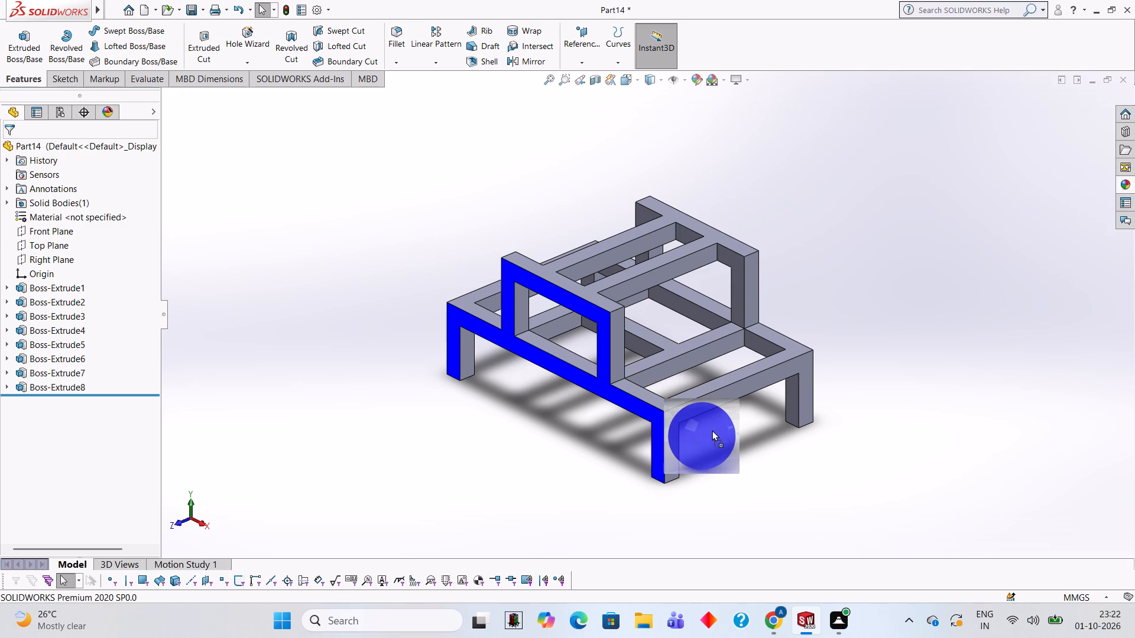
{"action": "left_click_drag", "start_coordinate": [712, 430], "coordinate": [673, 411]}
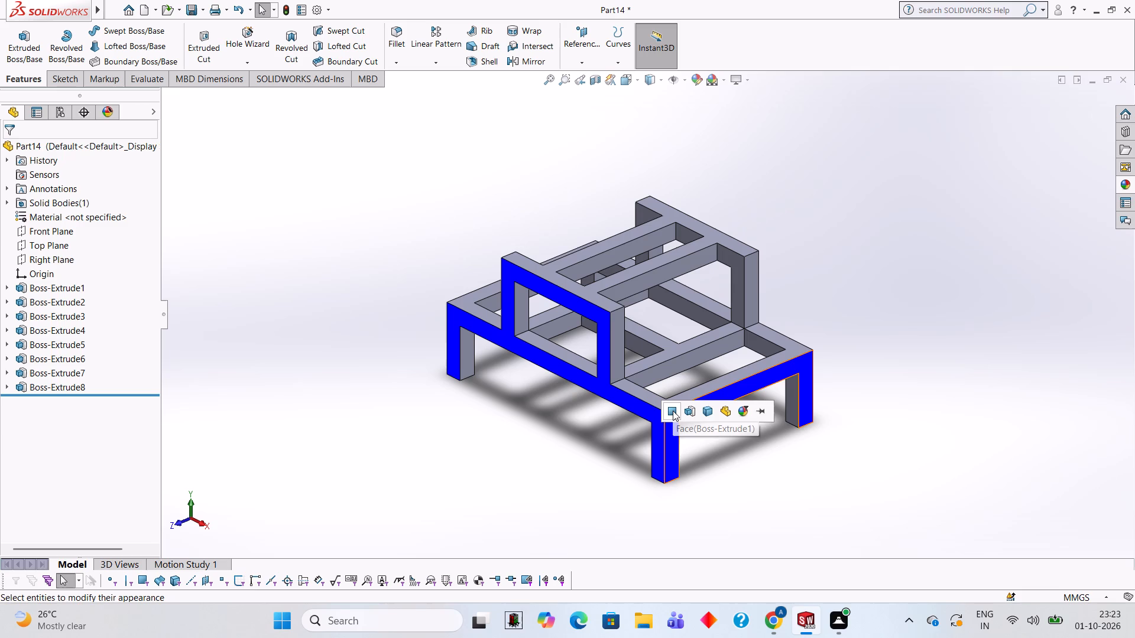
{"action": "scroll", "coordinate": [748, 442], "scroll_direction": "down", "scroll_amount": 2}
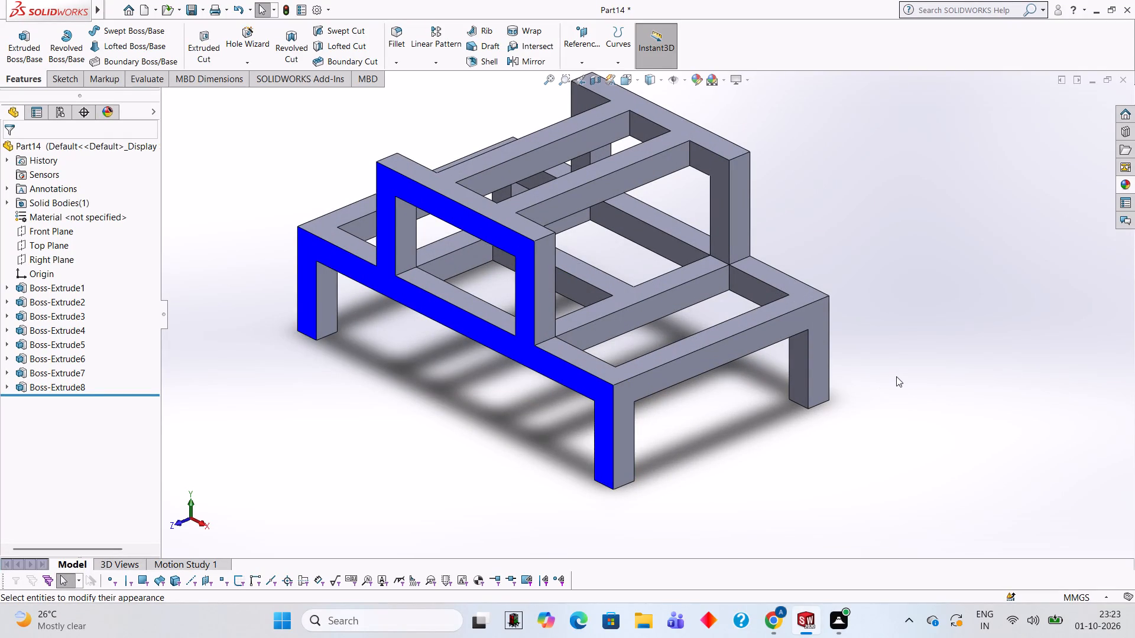
{"action": "left_click", "coordinate": [1128, 182]}
{"action": "left_click_drag", "start_coordinate": [1011, 416], "coordinate": [641, 390]}
{"action": "left_click", "coordinate": [641, 390]}
Apply the Blue LED appearance to the outer end face at the opposite end of the bench frame, to that face only.
{"action": "middle_click_drag", "start_coordinate": [618, 412], "coordinate": [839, 340]}
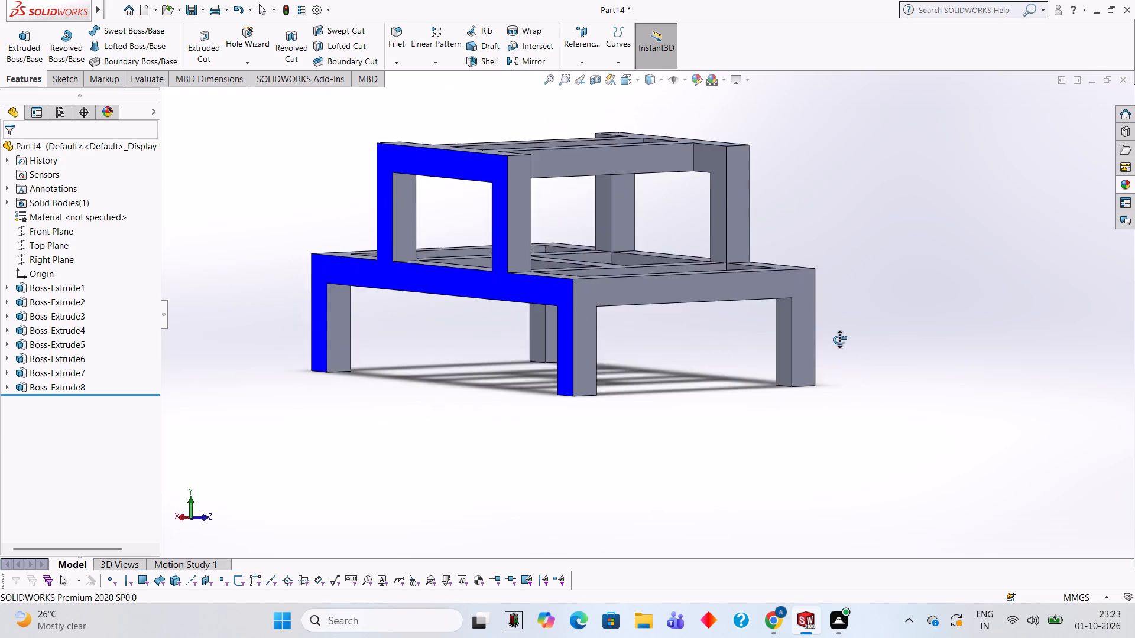
{"action": "middle_click_drag", "start_coordinate": [839, 340], "coordinate": [860, 375]}
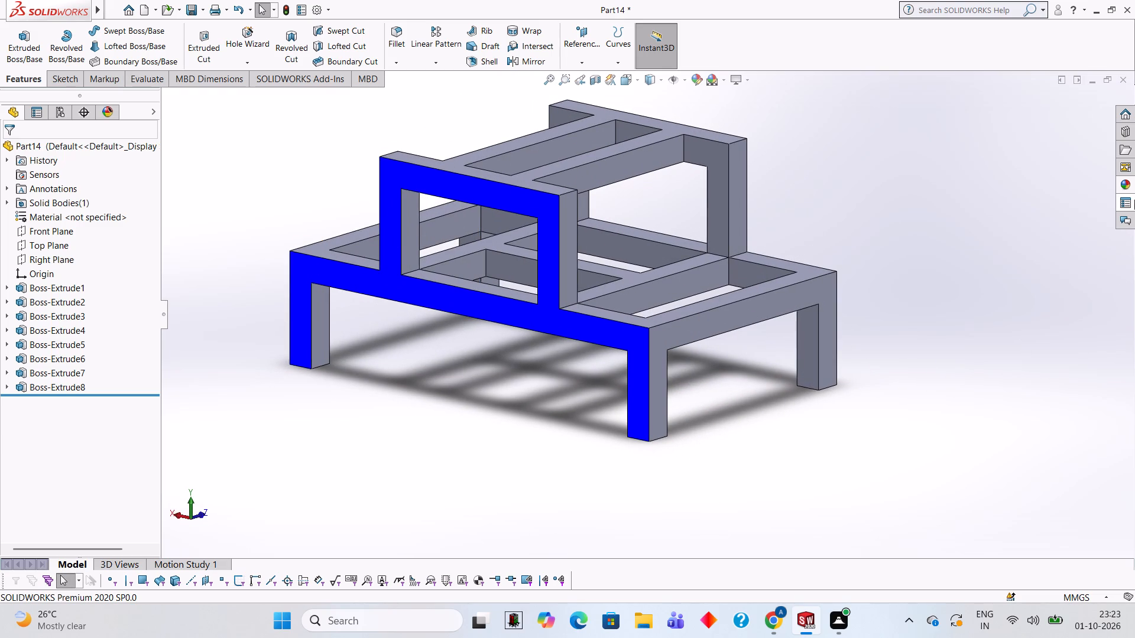
{"action": "left_click", "coordinate": [1128, 183]}
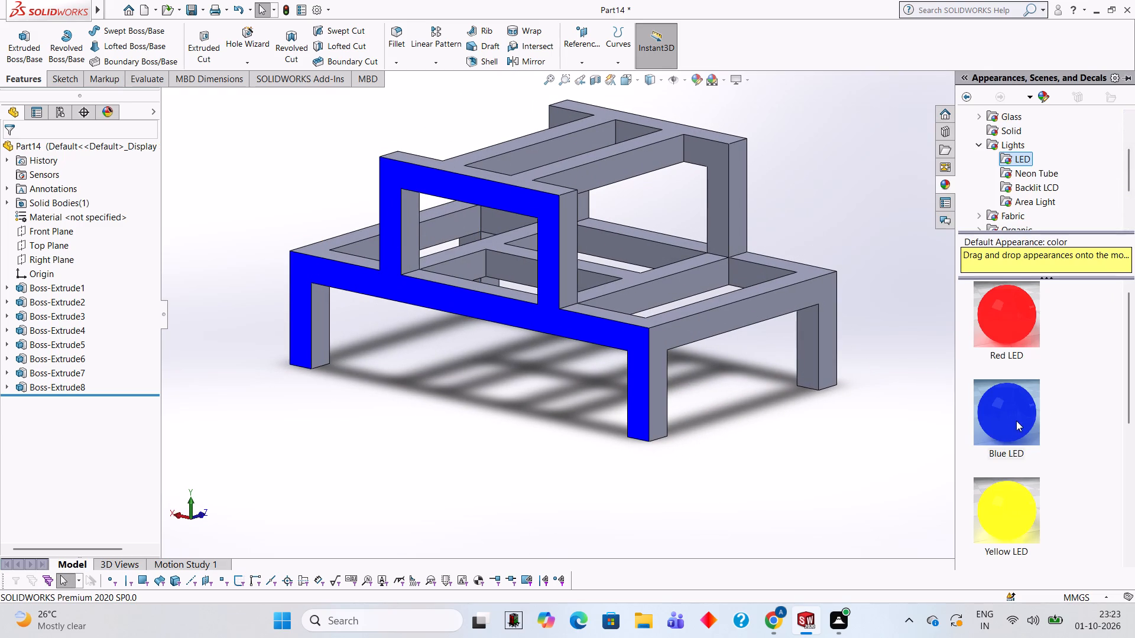
{"action": "left_click_drag", "start_coordinate": [1016, 421], "coordinate": [689, 340]}
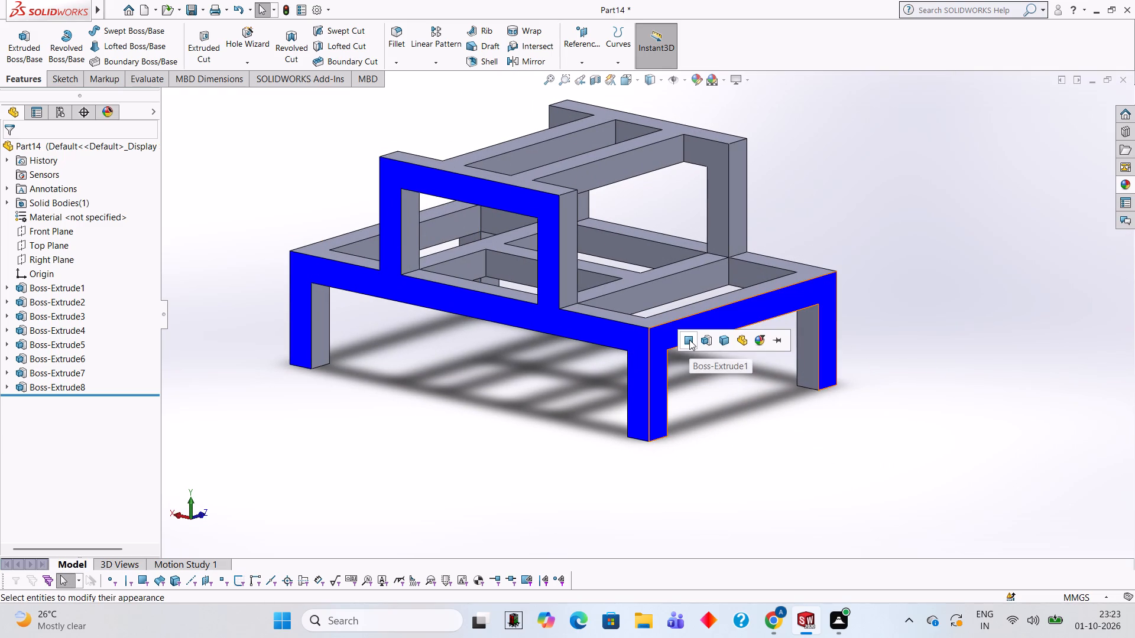
{"action": "left_click", "coordinate": [689, 340]}
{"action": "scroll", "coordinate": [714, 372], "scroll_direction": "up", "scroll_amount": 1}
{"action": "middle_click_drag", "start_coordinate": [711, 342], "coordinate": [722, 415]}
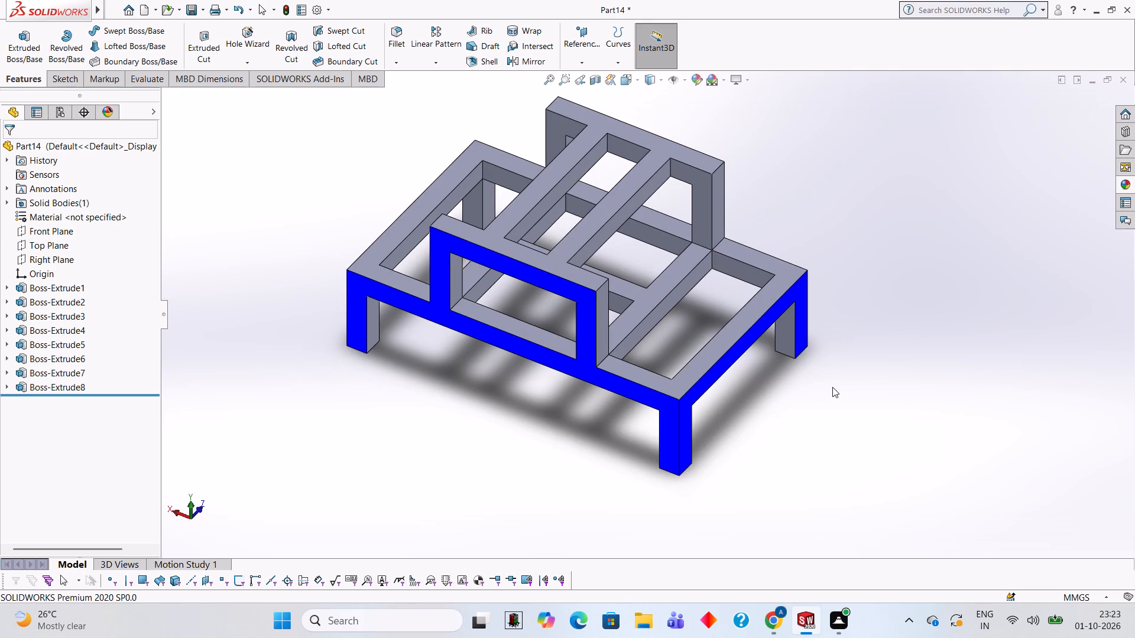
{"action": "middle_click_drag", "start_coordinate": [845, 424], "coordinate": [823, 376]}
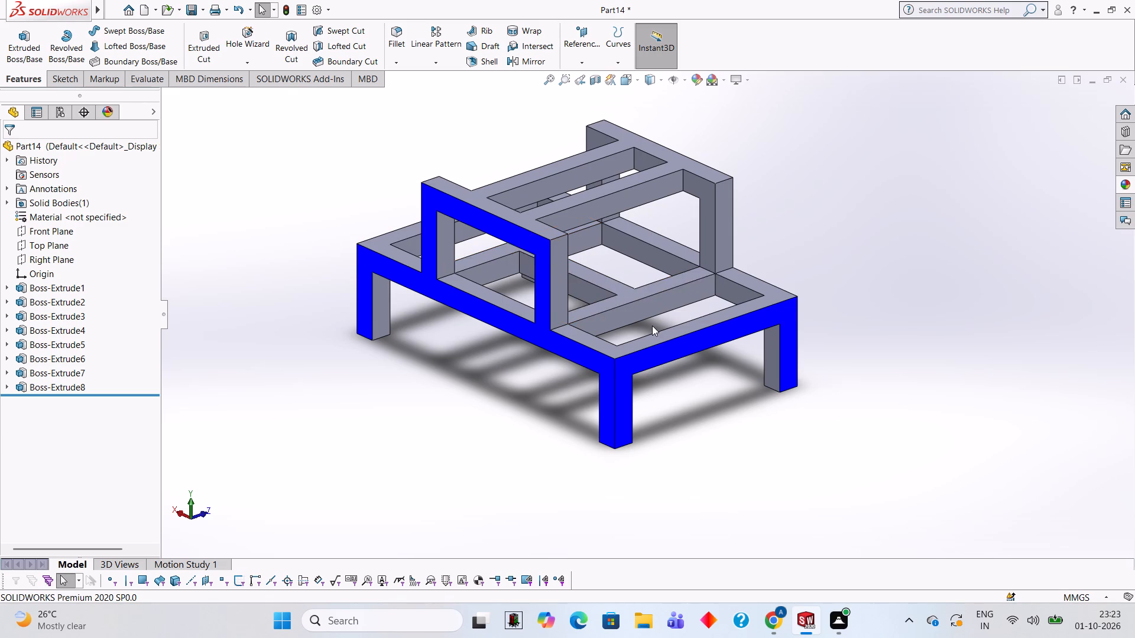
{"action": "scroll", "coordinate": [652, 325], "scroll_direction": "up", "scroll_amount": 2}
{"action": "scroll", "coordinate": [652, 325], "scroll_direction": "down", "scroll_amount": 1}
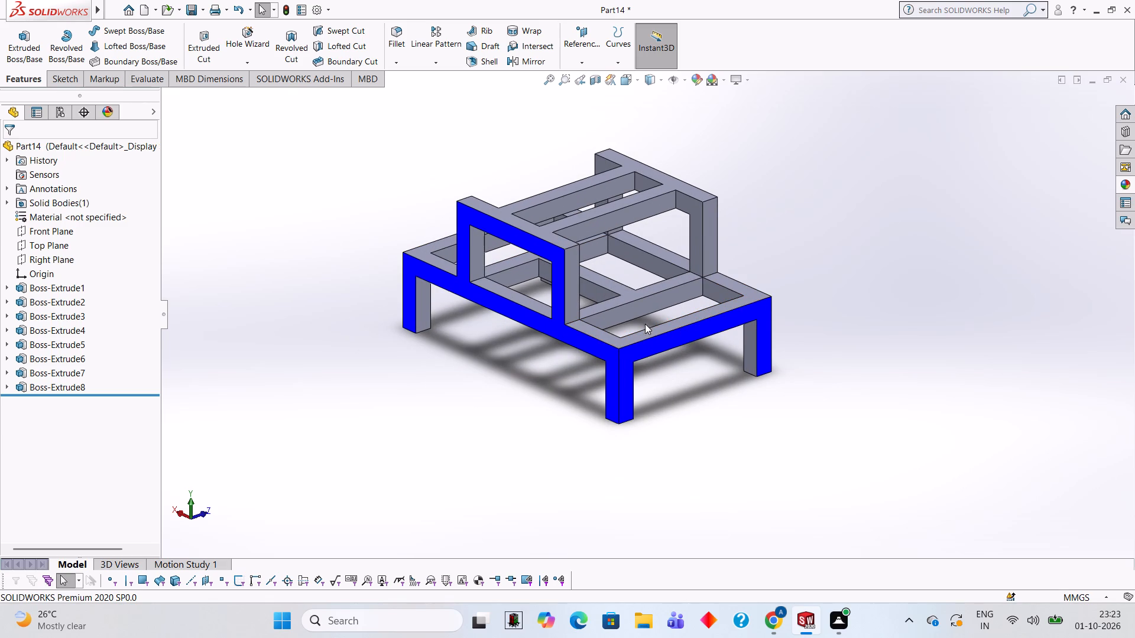
Inspect the bench frame from above, below and the sides for faces that still need the Blue LED appearance.
{"action": "scroll", "coordinate": [521, 152], "scroll_direction": "down", "scroll_amount": 2}
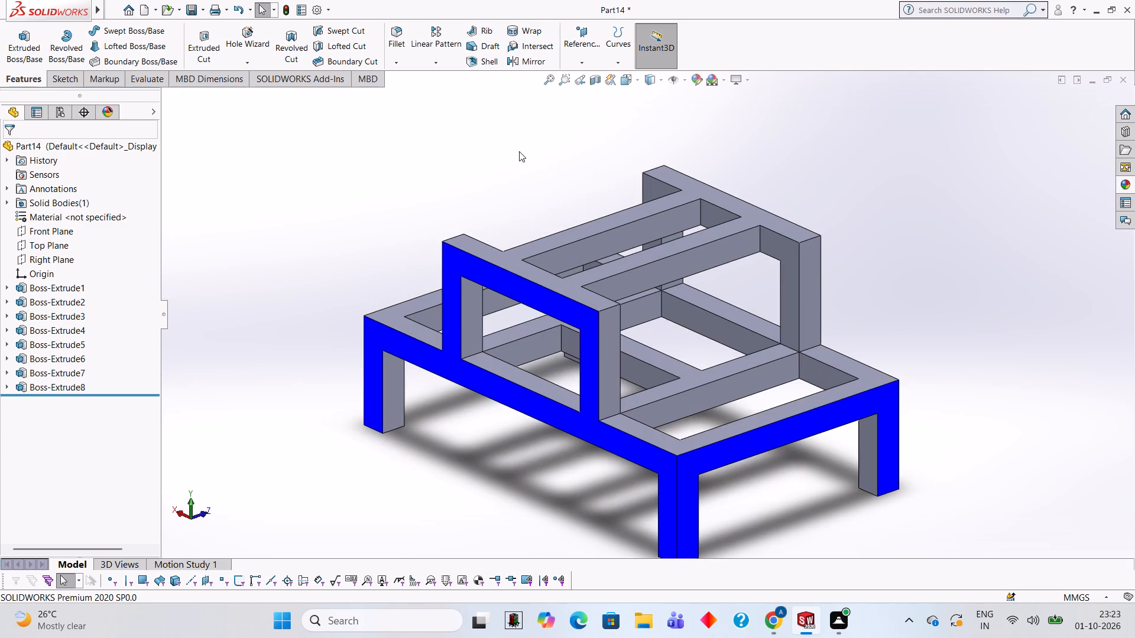
{"action": "scroll", "coordinate": [517, 162], "scroll_direction": "up", "scroll_amount": 1}
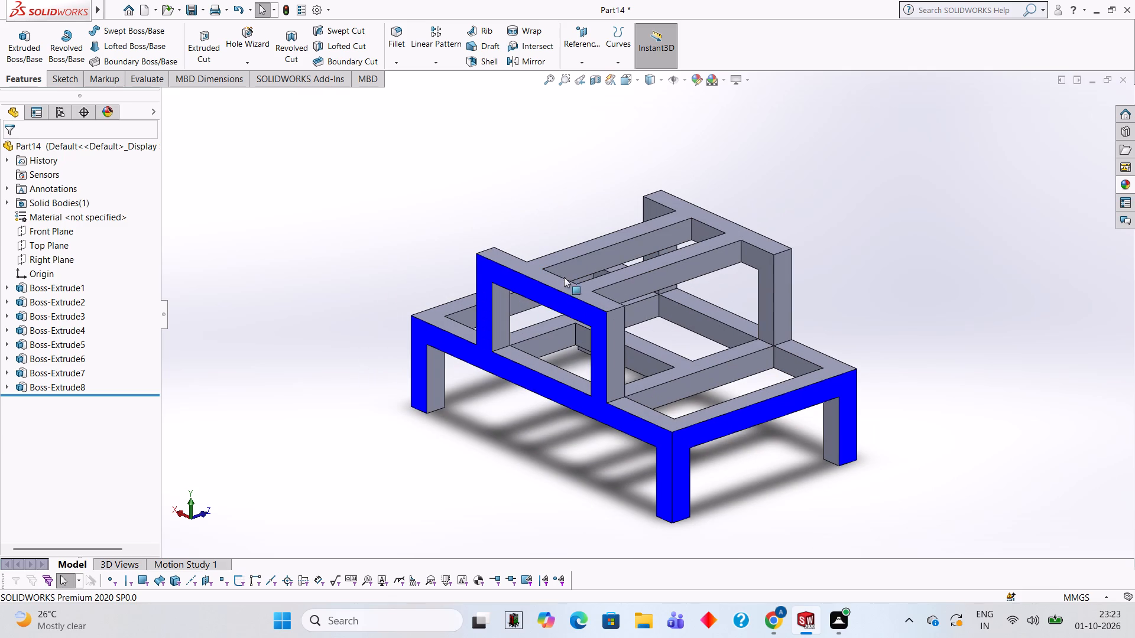
{"action": "middle_click_drag", "start_coordinate": [566, 328], "coordinate": [741, 388]}
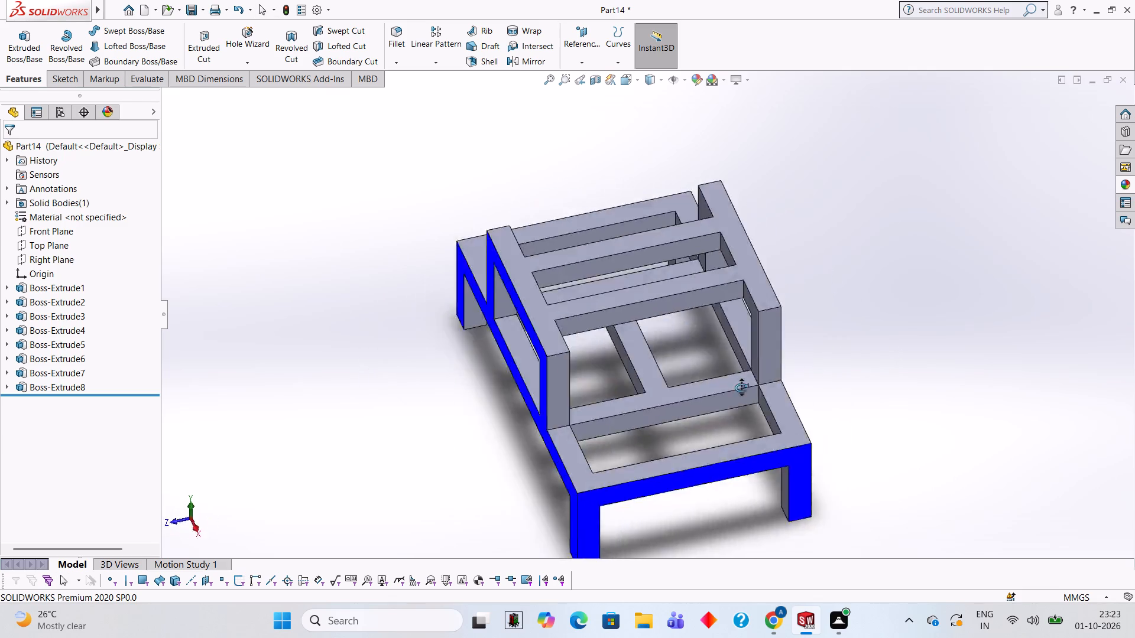
{"action": "middle_click_drag", "start_coordinate": [741, 388], "coordinate": [550, 344]}
{"action": "scroll", "coordinate": [550, 344], "scroll_direction": "up", "scroll_amount": 1}
{"action": "middle_click_drag", "start_coordinate": [553, 345], "coordinate": [559, 348]}
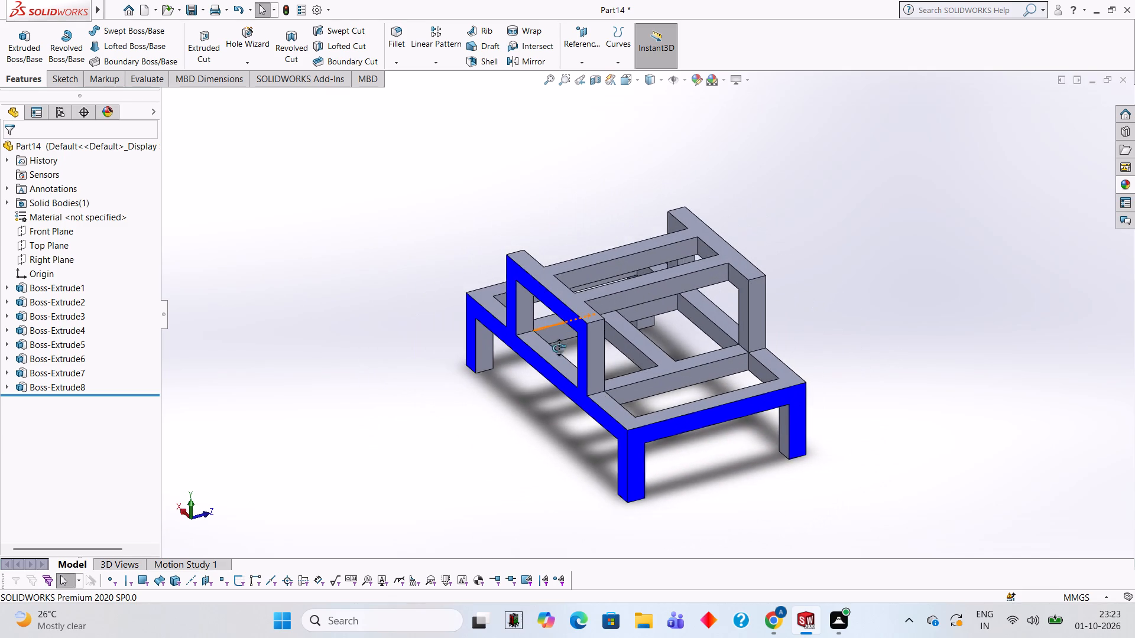
{"action": "middle_click_drag", "start_coordinate": [559, 348], "coordinate": [561, 349]}
{"action": "middle_click_drag", "start_coordinate": [553, 347], "coordinate": [573, 352]}
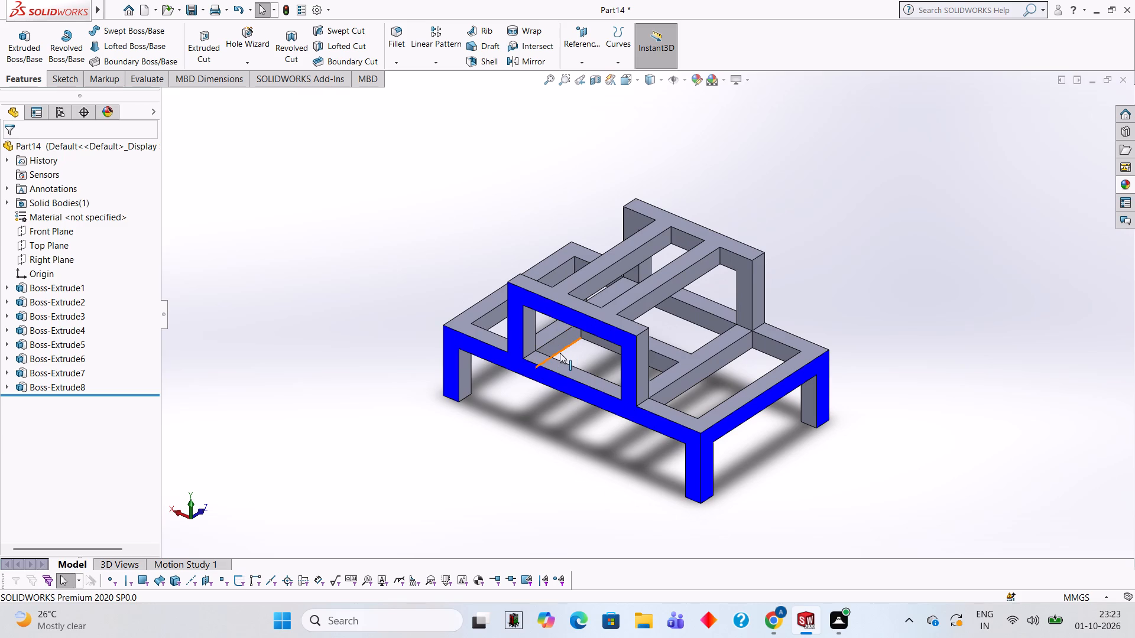
{"action": "middle_click_drag", "start_coordinate": [748, 402], "coordinate": [621, 188]}
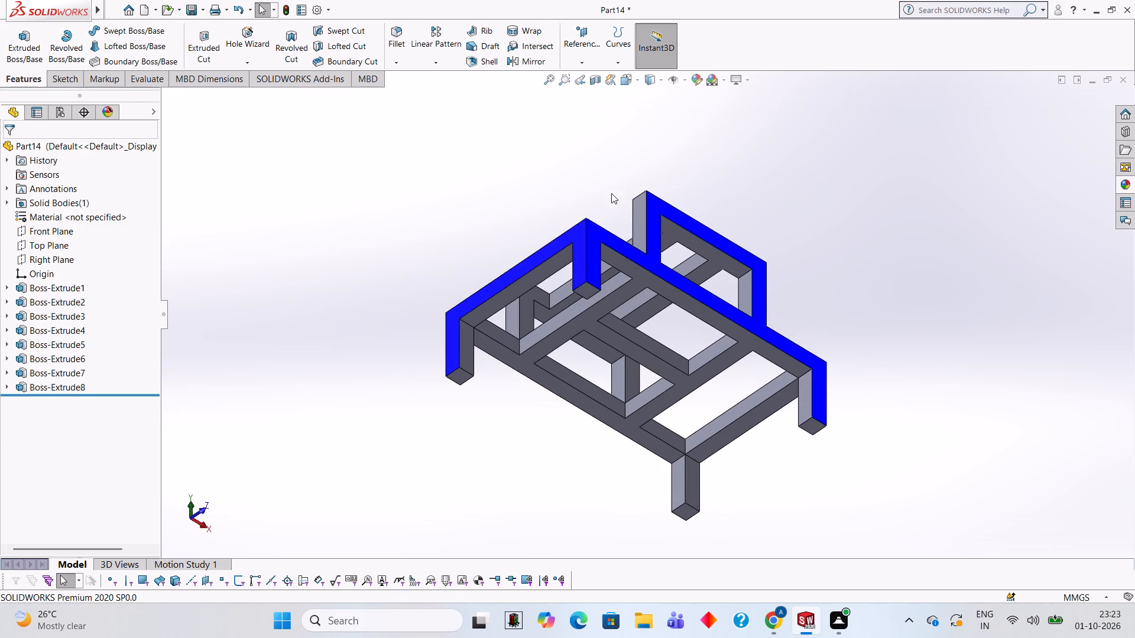
{"action": "middle_click_drag", "start_coordinate": [563, 245], "coordinate": [645, 229]}
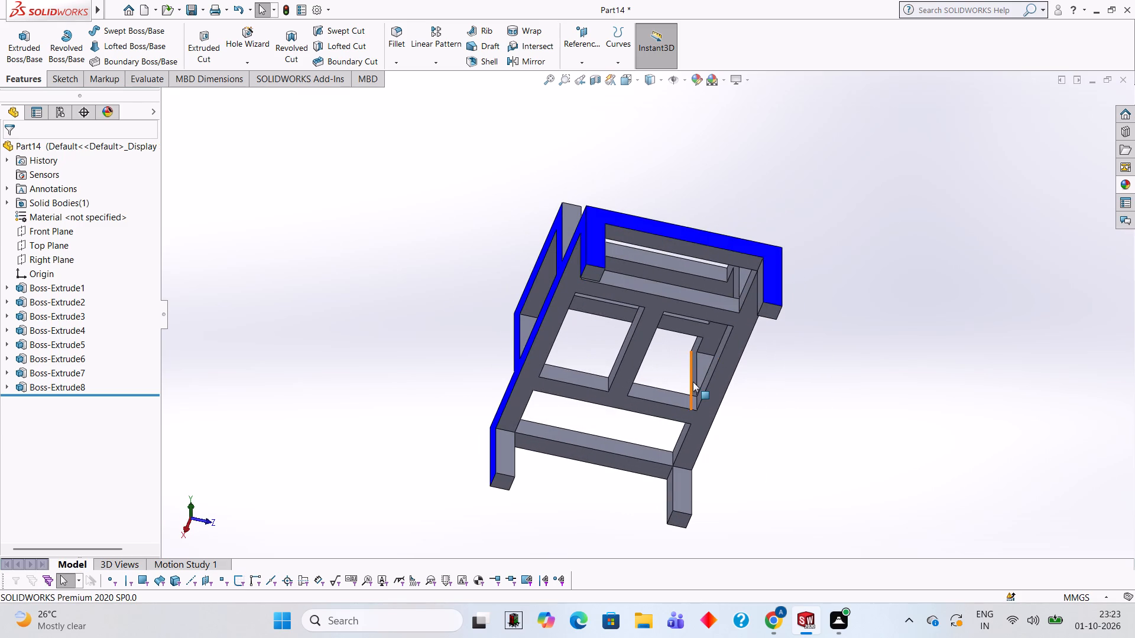
{"action": "middle_click_drag", "start_coordinate": [693, 380], "coordinate": [553, 249]}
{"action": "middle_click_drag", "start_coordinate": [553, 249], "coordinate": [549, 319]}
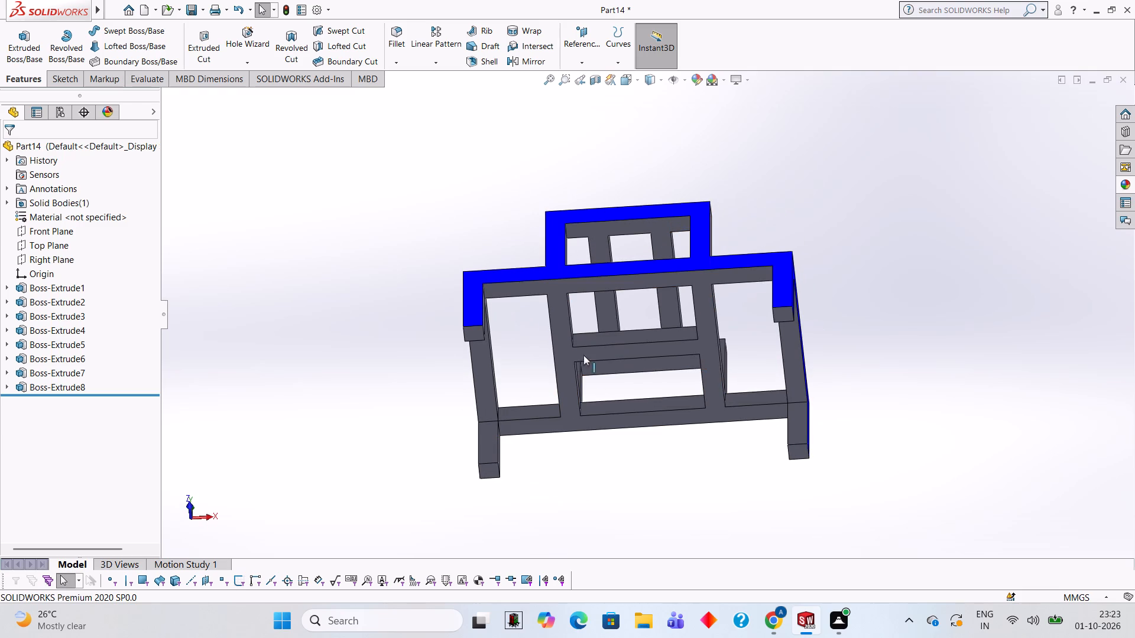
{"action": "middle_click_drag", "start_coordinate": [550, 304], "coordinate": [556, 364]}
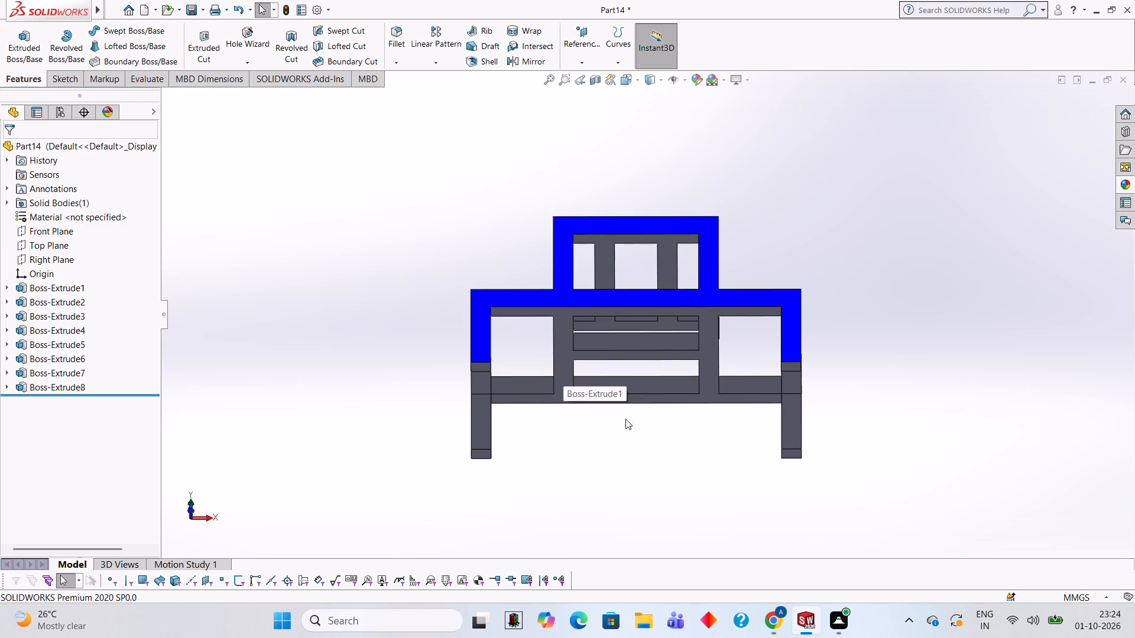
{"action": "middle_click_drag", "start_coordinate": [703, 213], "coordinate": [710, 304]}
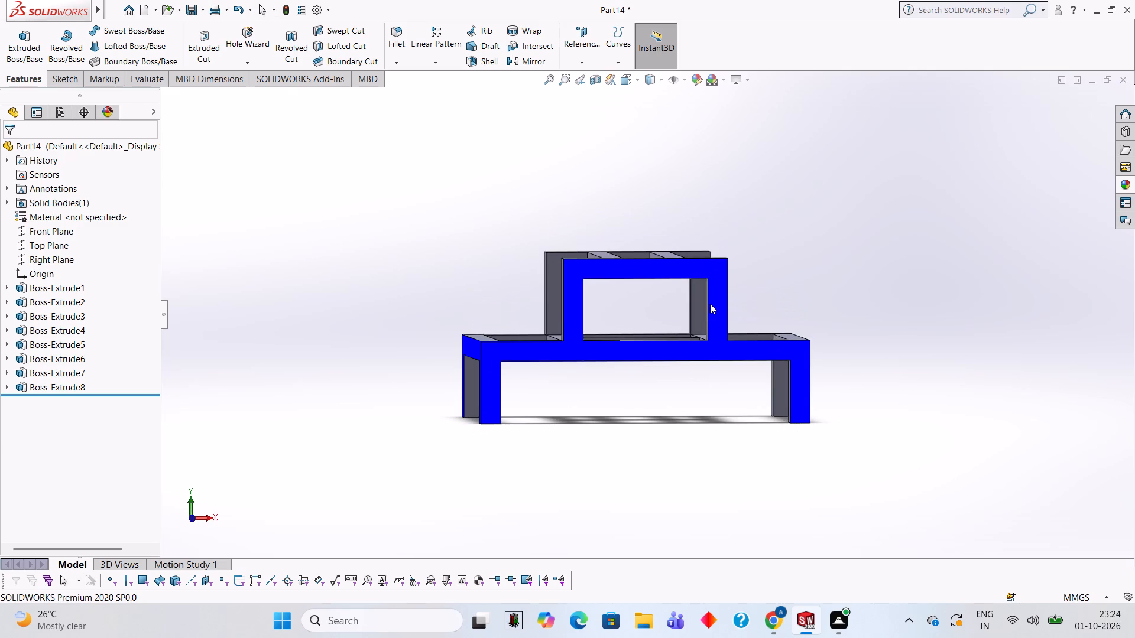
{"action": "middle_click_drag", "start_coordinate": [580, 398], "coordinate": [589, 402]}
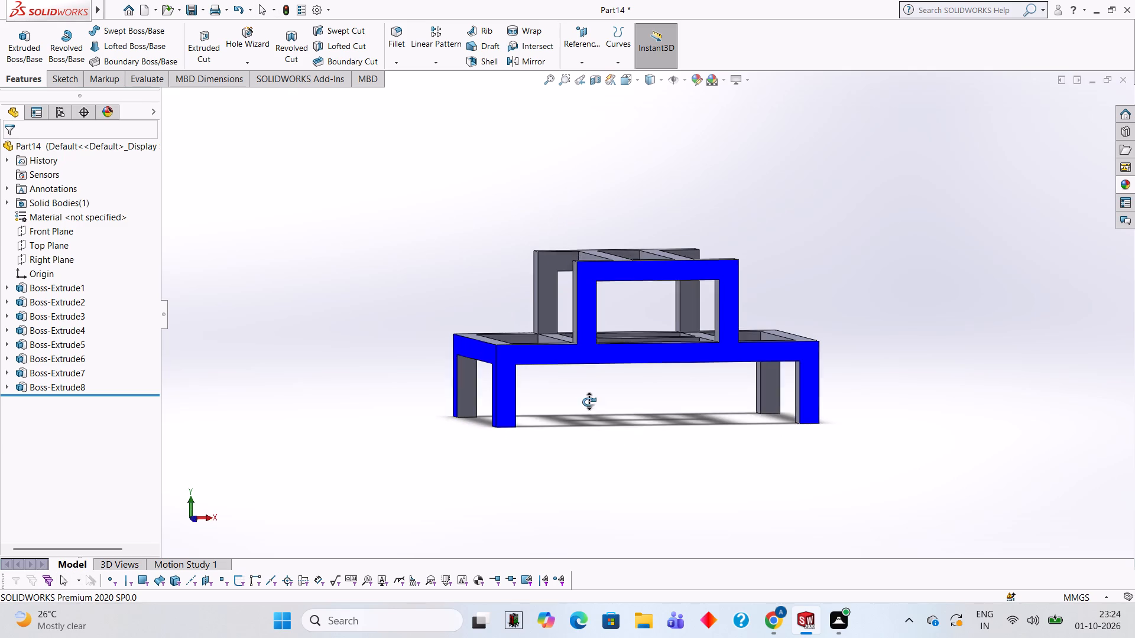
{"action": "middle_click_drag", "start_coordinate": [589, 402], "coordinate": [598, 407]}
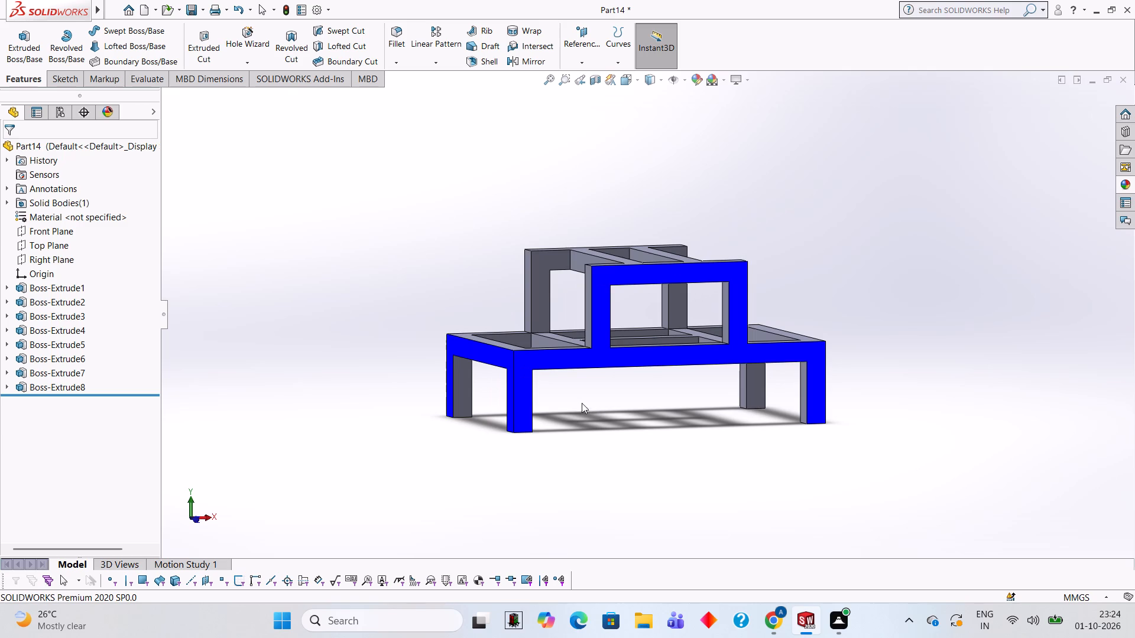
{"action": "middle_click_drag", "start_coordinate": [596, 388], "coordinate": [611, 395]}
{"action": "scroll", "coordinate": [575, 356], "scroll_direction": "down", "scroll_amount": 1}
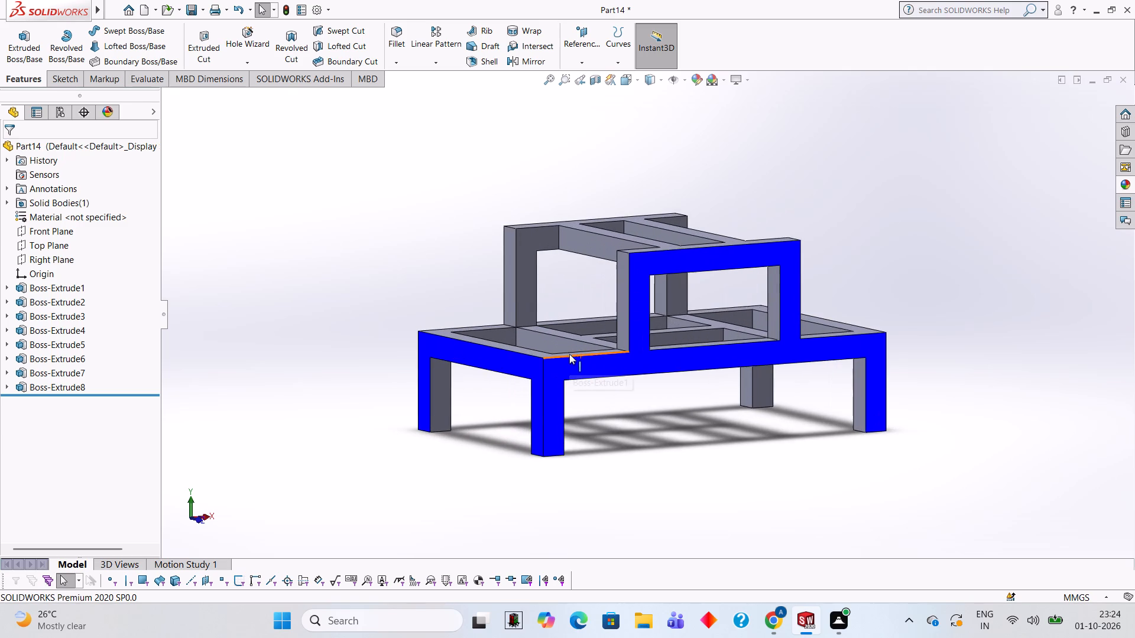
{"action": "scroll", "coordinate": [572, 353], "scroll_direction": "down", "scroll_amount": 2}
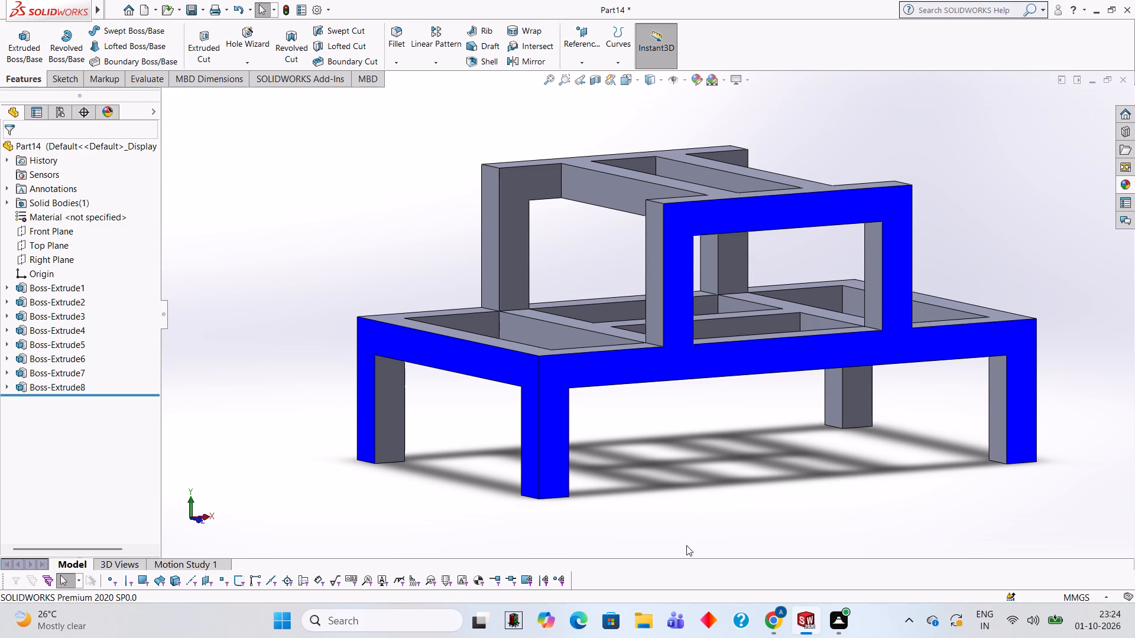
Apply the Blue LED appearance to the positive-Z-facing inner face of the leg at the positive X, negative Z corner, to that face only.
{"action": "middle_click_drag", "start_coordinate": [718, 416], "coordinate": [545, 246]}
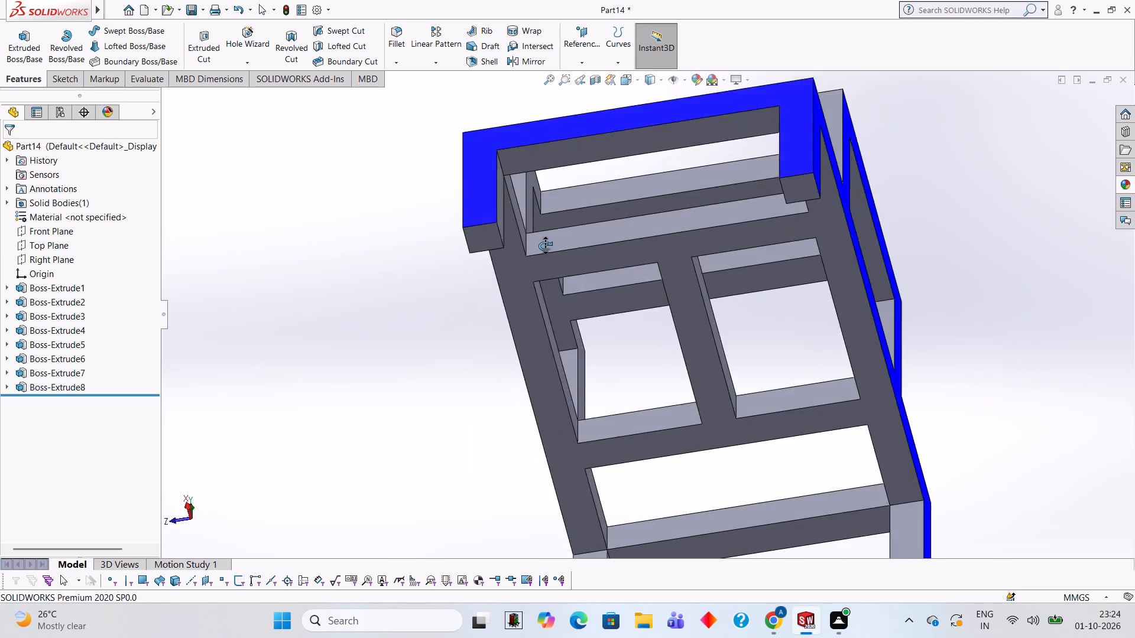
{"action": "middle_click_drag", "start_coordinate": [545, 246], "coordinate": [685, 330]}
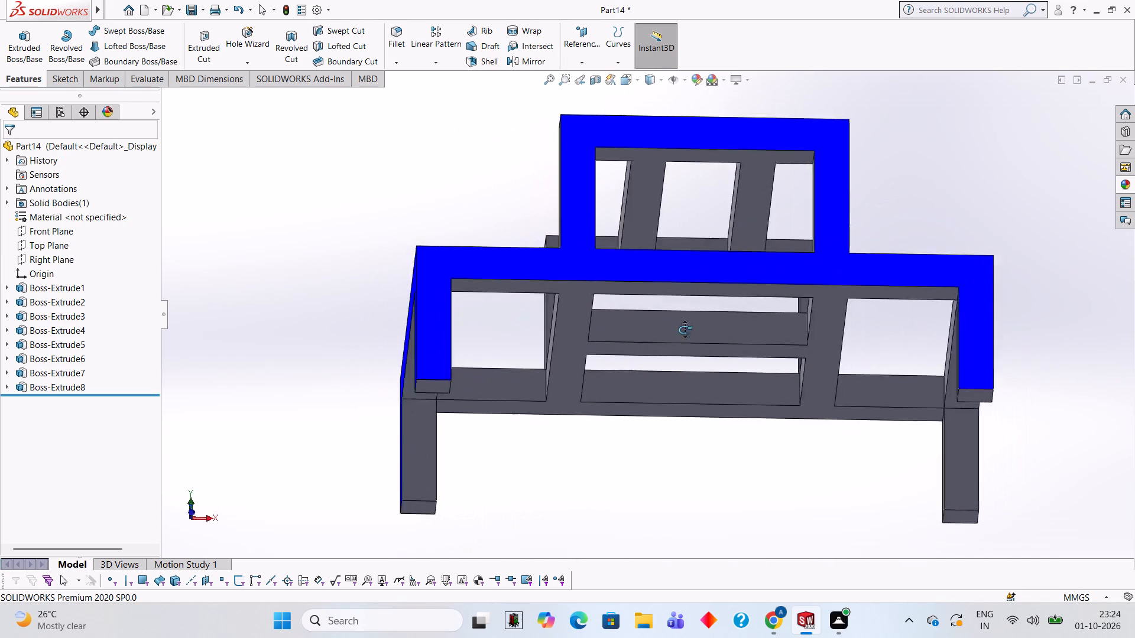
{"action": "middle_click_drag", "start_coordinate": [685, 330], "coordinate": [721, 346]}
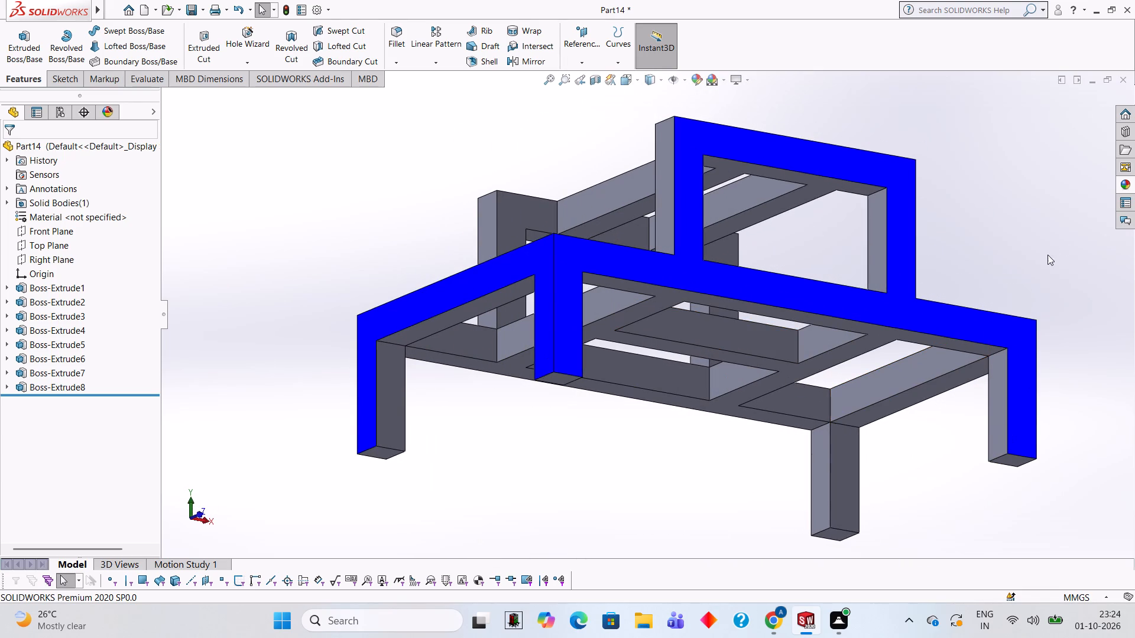
{"action": "left_click", "coordinate": [1124, 183]}
{"action": "left_click_drag", "start_coordinate": [1012, 417], "coordinate": [854, 471]}
{"action": "left_click", "coordinate": [854, 471]}
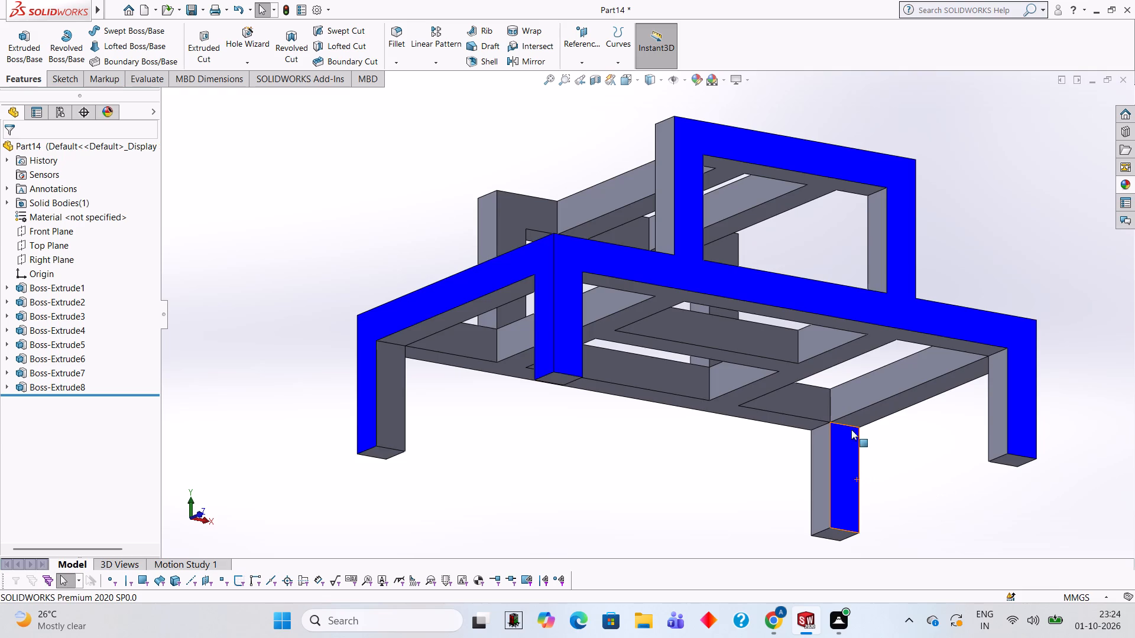
Apply the Blue LED appearance to the same leg's adjacent inner face, the one facing negative X, as a face-only appearance.
{"action": "middle_click_drag", "start_coordinate": [860, 432], "coordinate": [880, 444]}
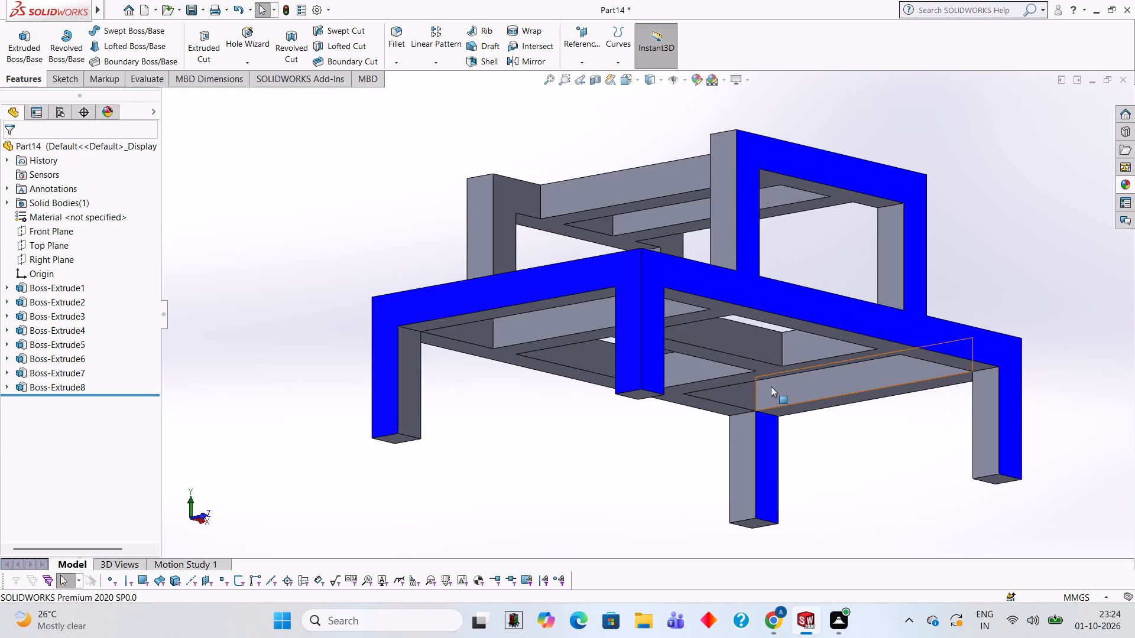
{"action": "middle_click_drag", "start_coordinate": [790, 397], "coordinate": [785, 415]}
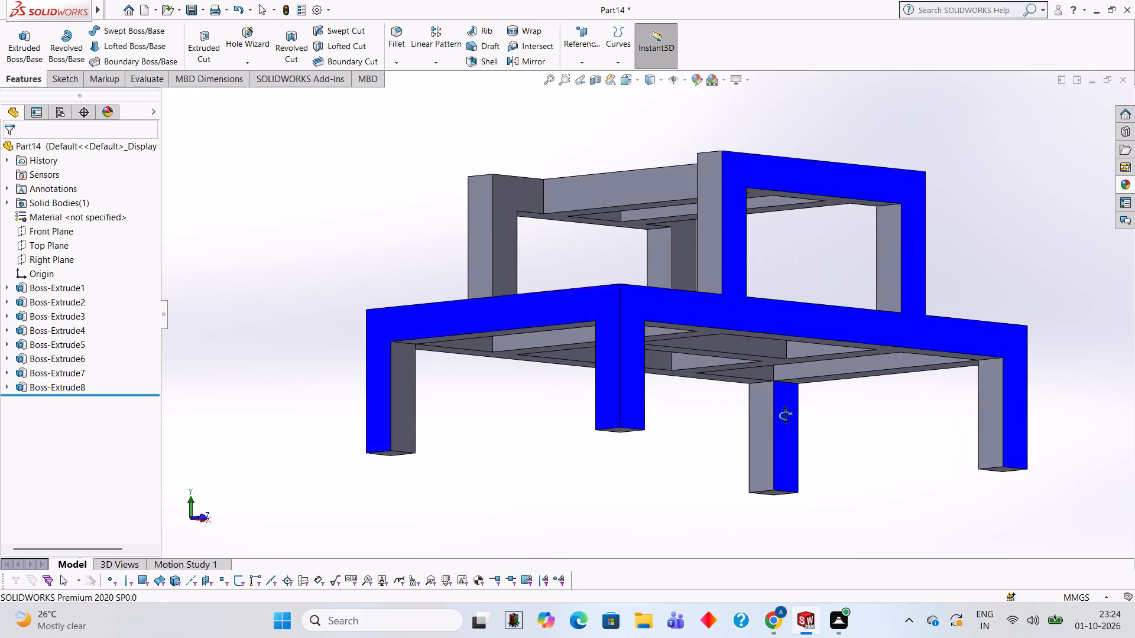
{"action": "middle_click_drag", "start_coordinate": [785, 415], "coordinate": [799, 406]}
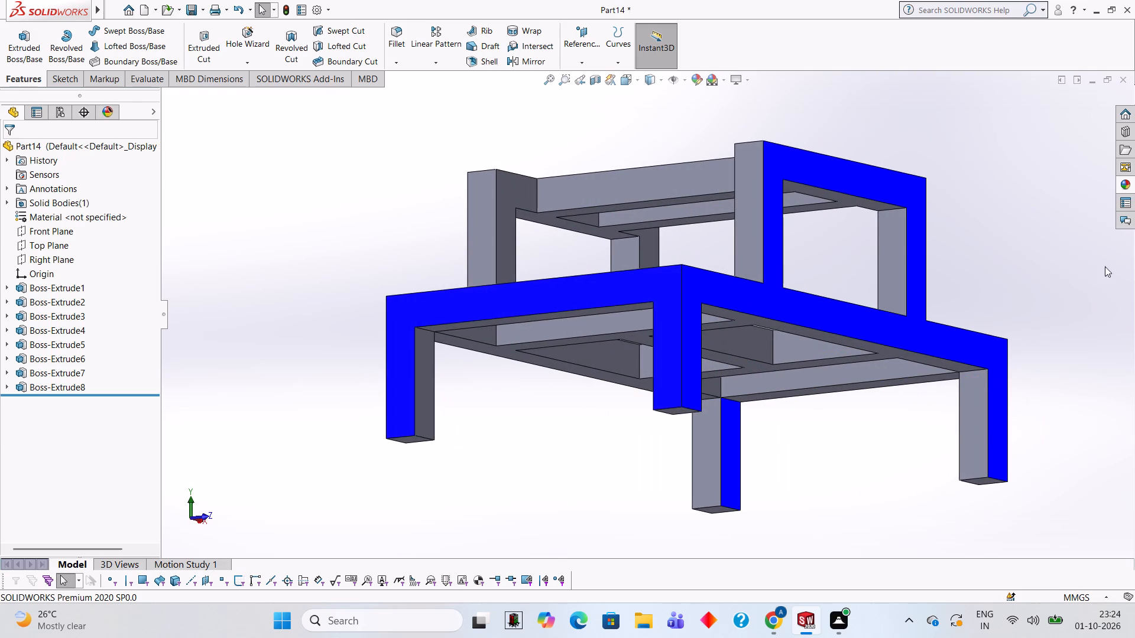
{"action": "left_click", "coordinate": [1128, 187]}
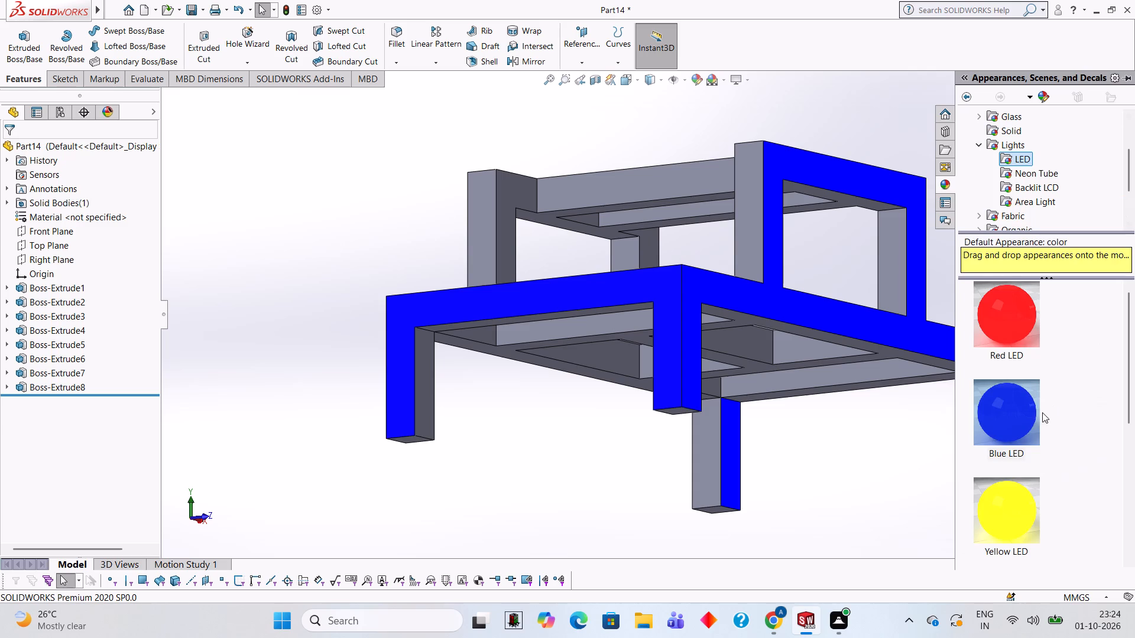
{"action": "left_click_drag", "start_coordinate": [1016, 408], "coordinate": [712, 448]}
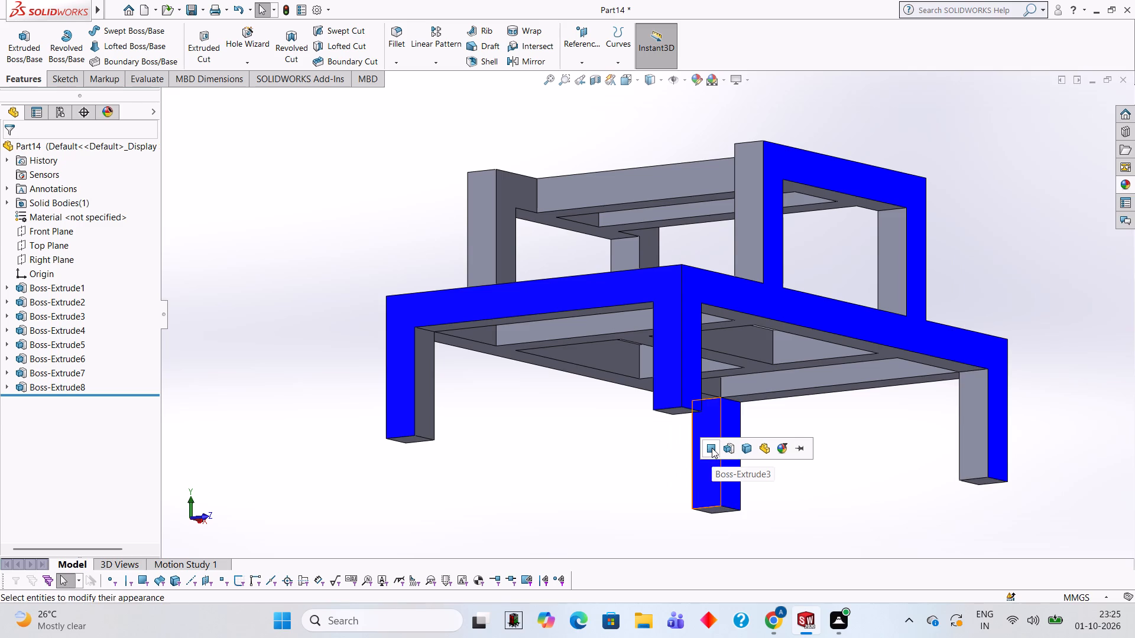
{"action": "left_click", "coordinate": [712, 448]}
Apply the Blue LED appearance to only the negative-X-facing inner face of the leg at the positive X, positive Z corner.
{"action": "middle_click_drag", "start_coordinate": [807, 447], "coordinate": [742, 502]}
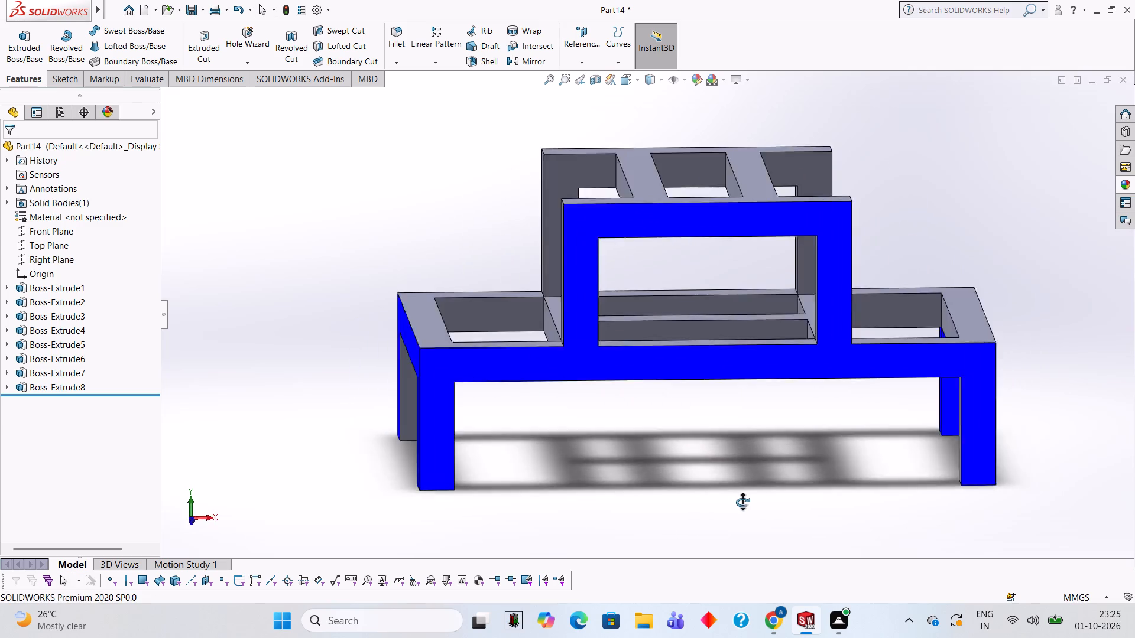
{"action": "middle_click_drag", "start_coordinate": [742, 502], "coordinate": [890, 475]}
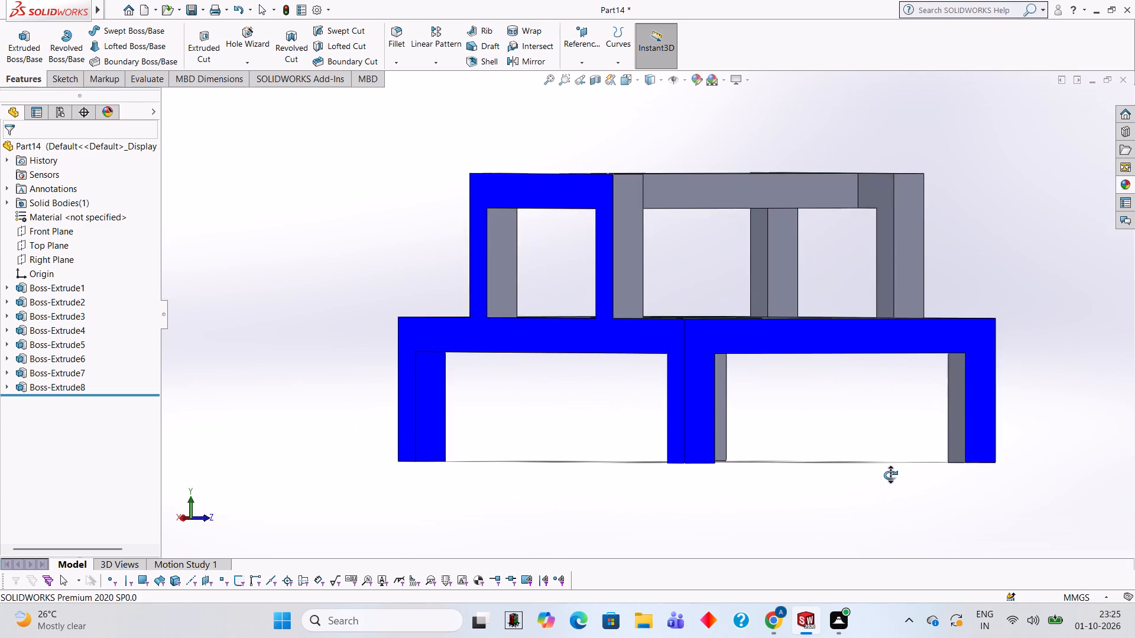
{"action": "middle_click_drag", "start_coordinate": [890, 475], "coordinate": [903, 482]}
{"action": "middle_click_drag", "start_coordinate": [903, 482], "coordinate": [907, 455]}
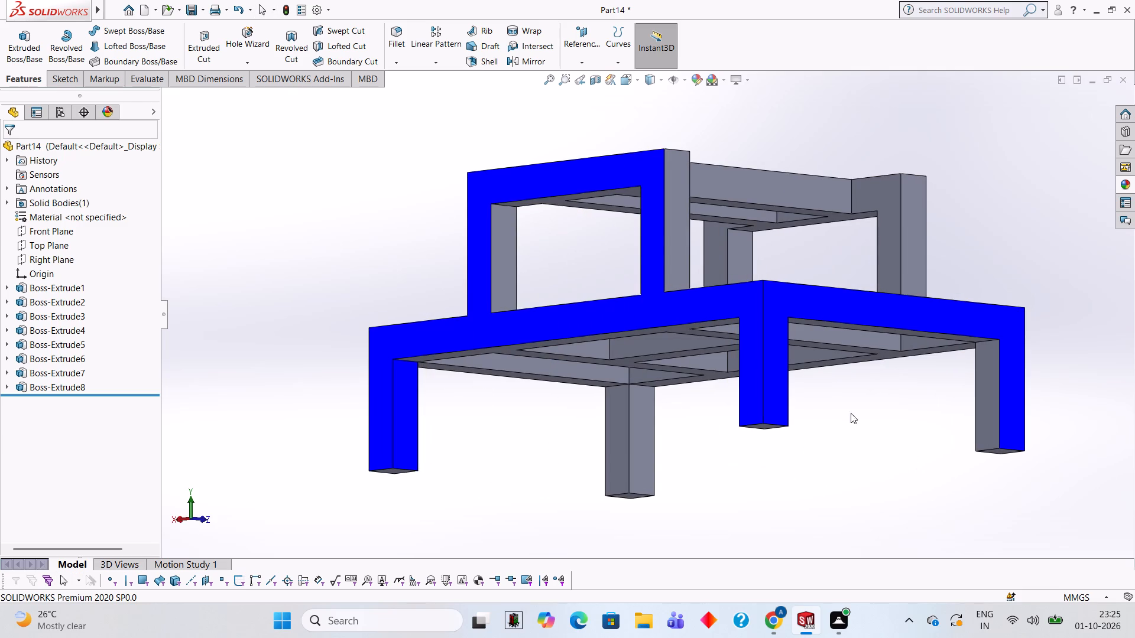
{"action": "left_click", "coordinate": [1128, 185]}
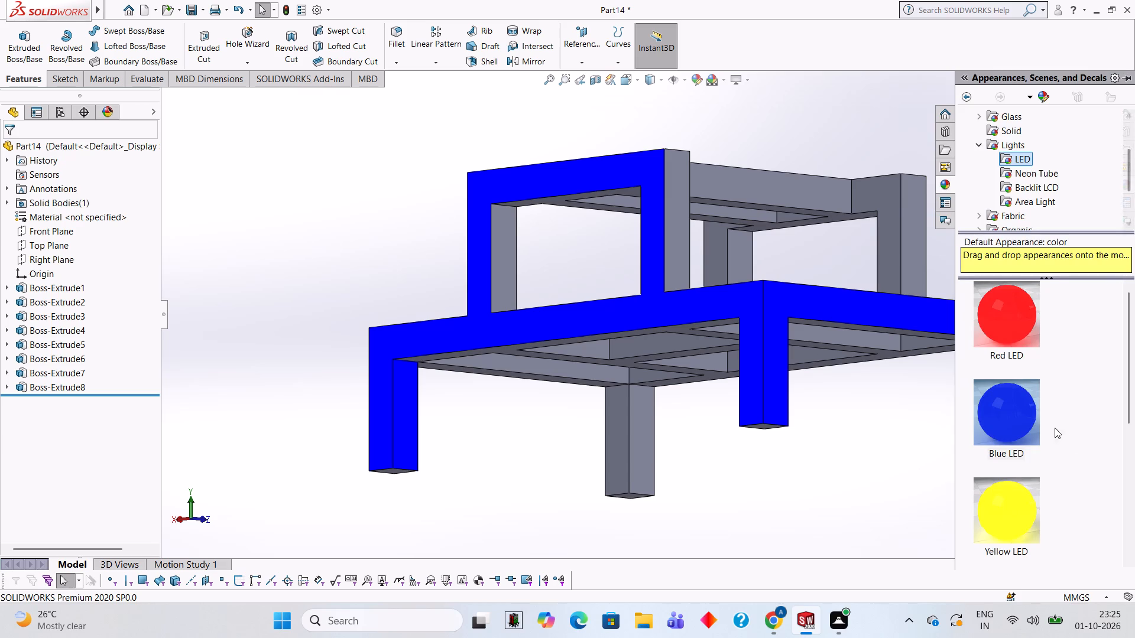
{"action": "left_click_drag", "start_coordinate": [1019, 415], "coordinate": [646, 444]}
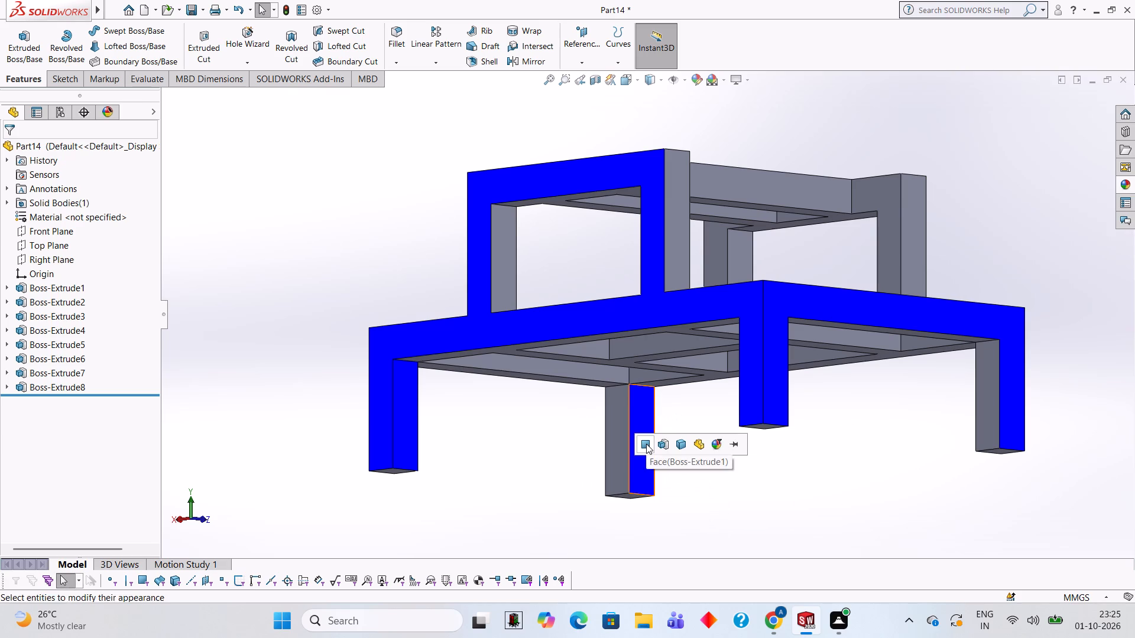
{"action": "left_click", "coordinate": [646, 444]}
Apply the Blue LED appearance to that leg's other inner face, the one facing negative Z, as a face-only appearance.
{"action": "left_click", "coordinate": [1124, 186]}
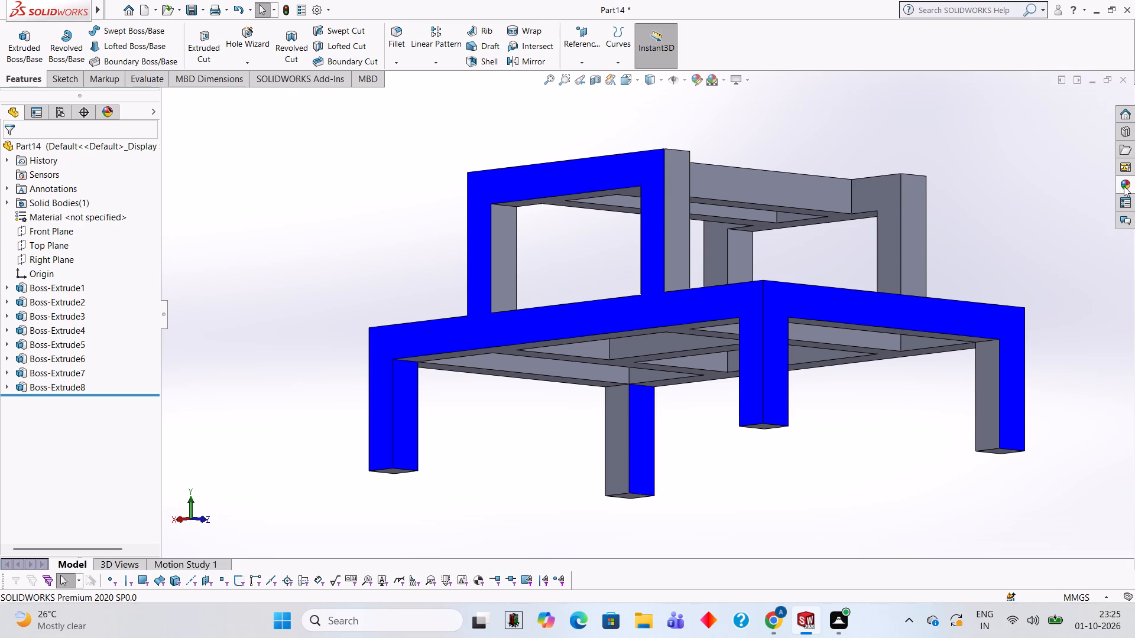
{"action": "left_click_drag", "start_coordinate": [1010, 408], "coordinate": [613, 440]}
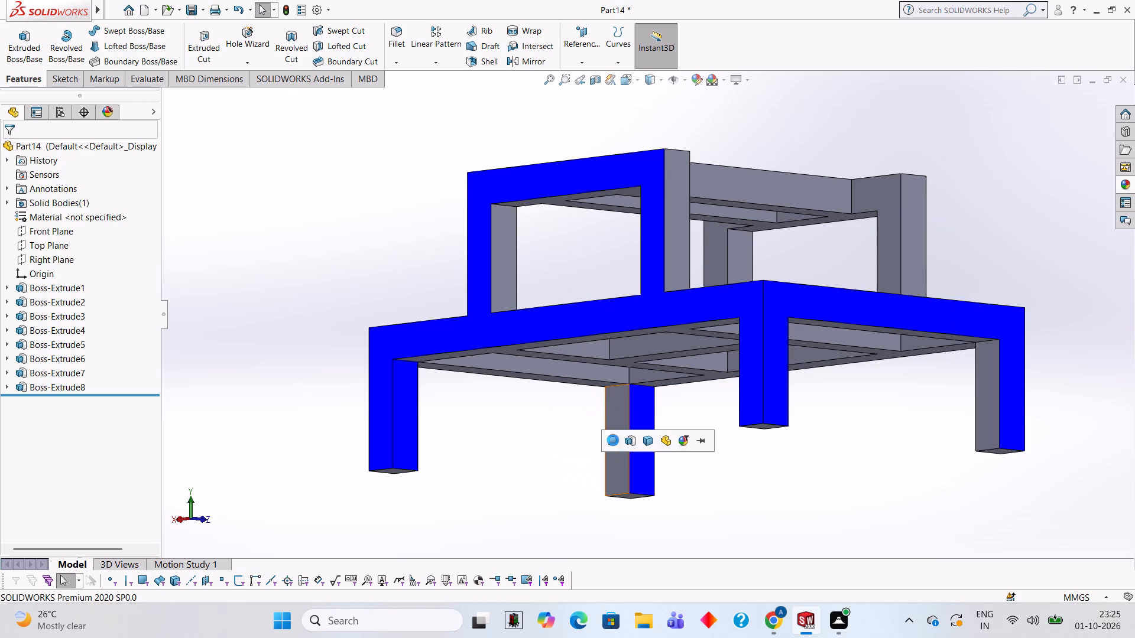
{"action": "left_click", "coordinate": [613, 440]}
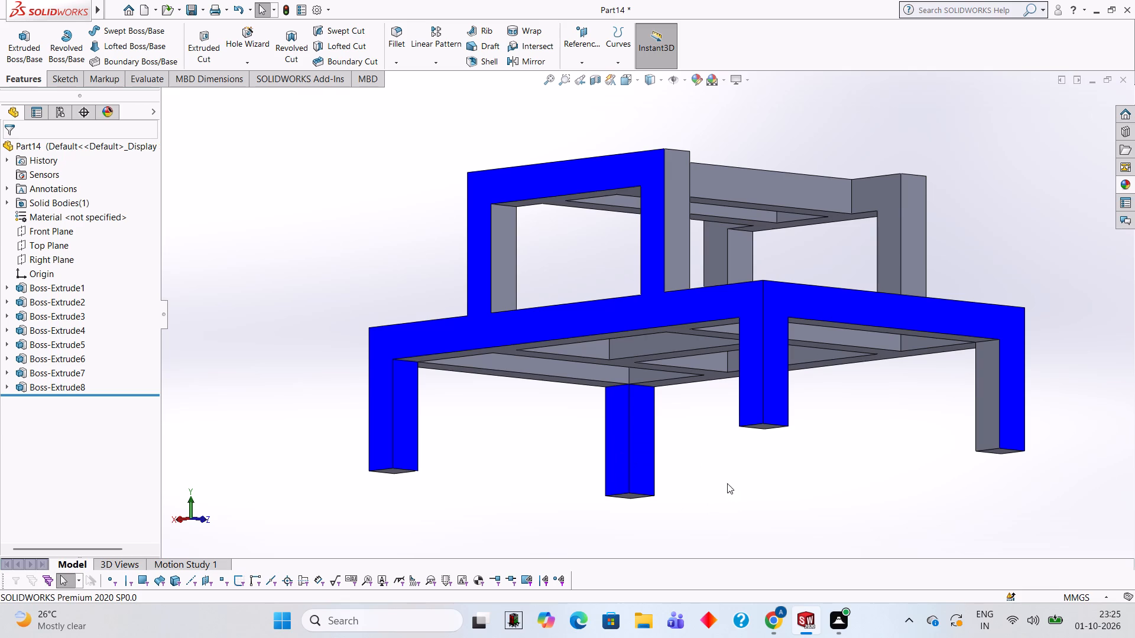
Apply the Blue LED appearance to only the negative-Z-facing inner face of the leg at the negative X, positive Z corner.
{"action": "middle_click_drag", "start_coordinate": [851, 395], "coordinate": [842, 460]}
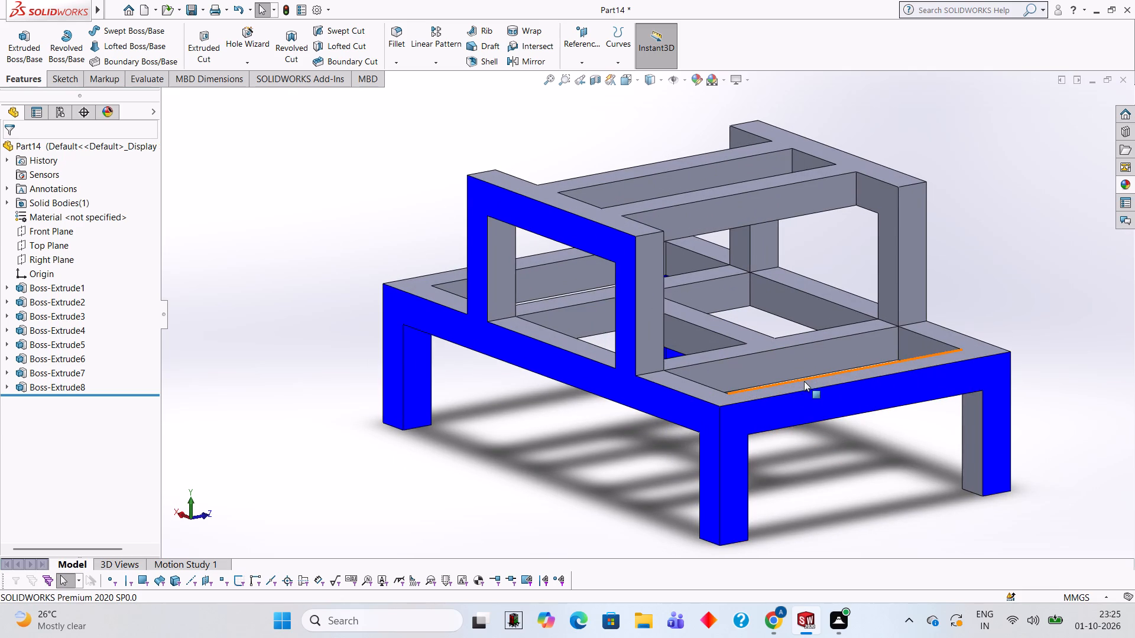
{"action": "middle_click_drag", "start_coordinate": [819, 454], "coordinate": [767, 421]}
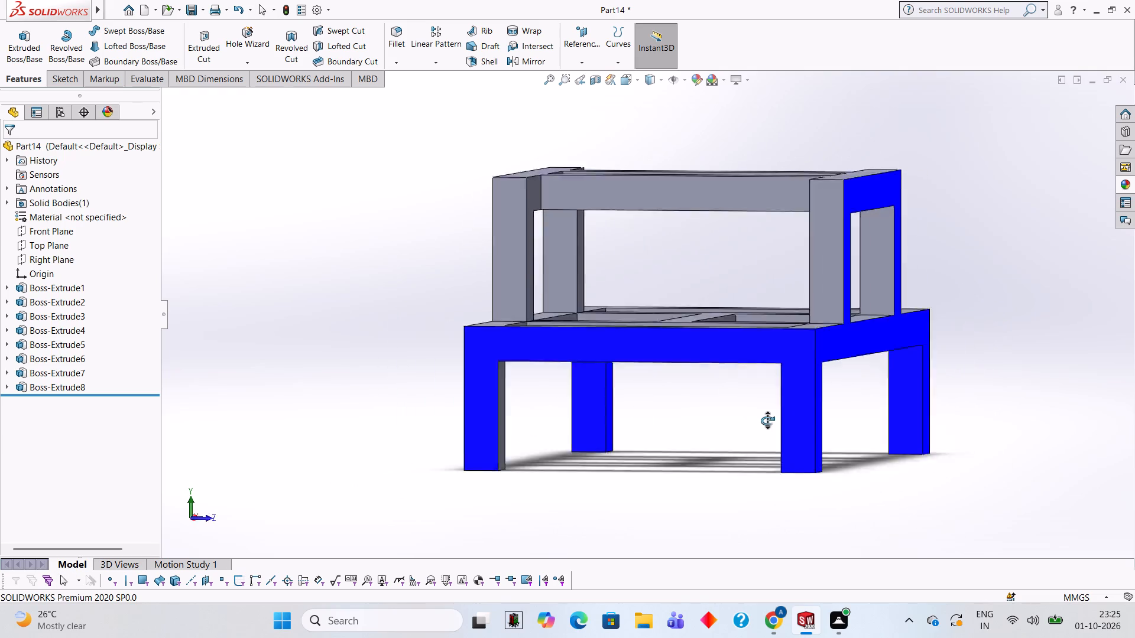
{"action": "middle_click_drag", "start_coordinate": [767, 421], "coordinate": [949, 409]}
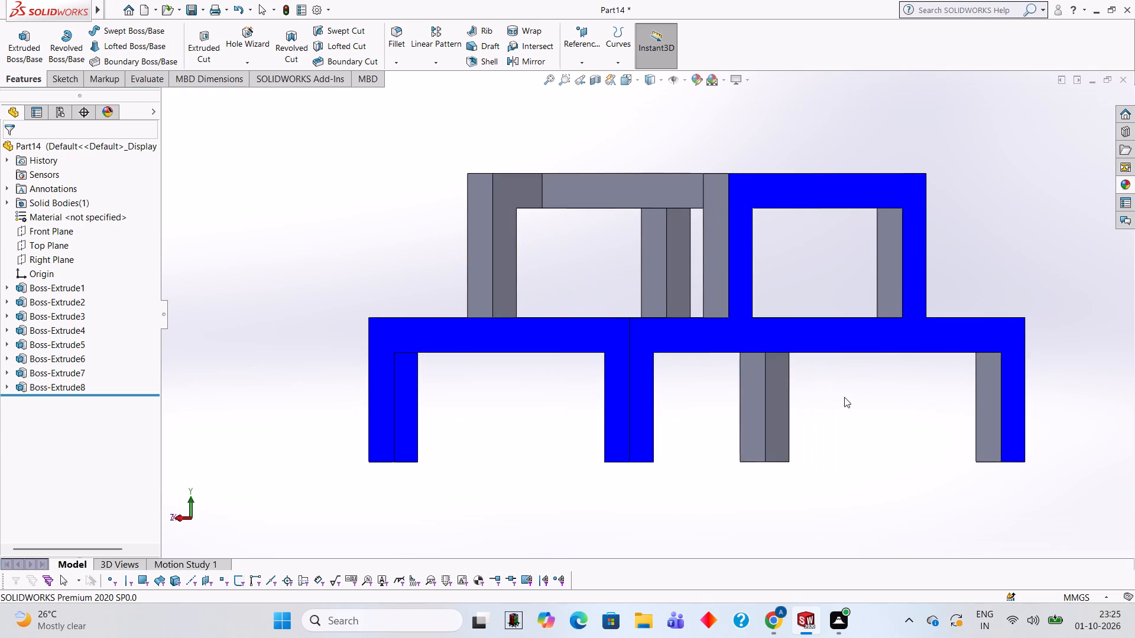
{"action": "scroll", "coordinate": [832, 389], "scroll_direction": "down", "scroll_amount": 2}
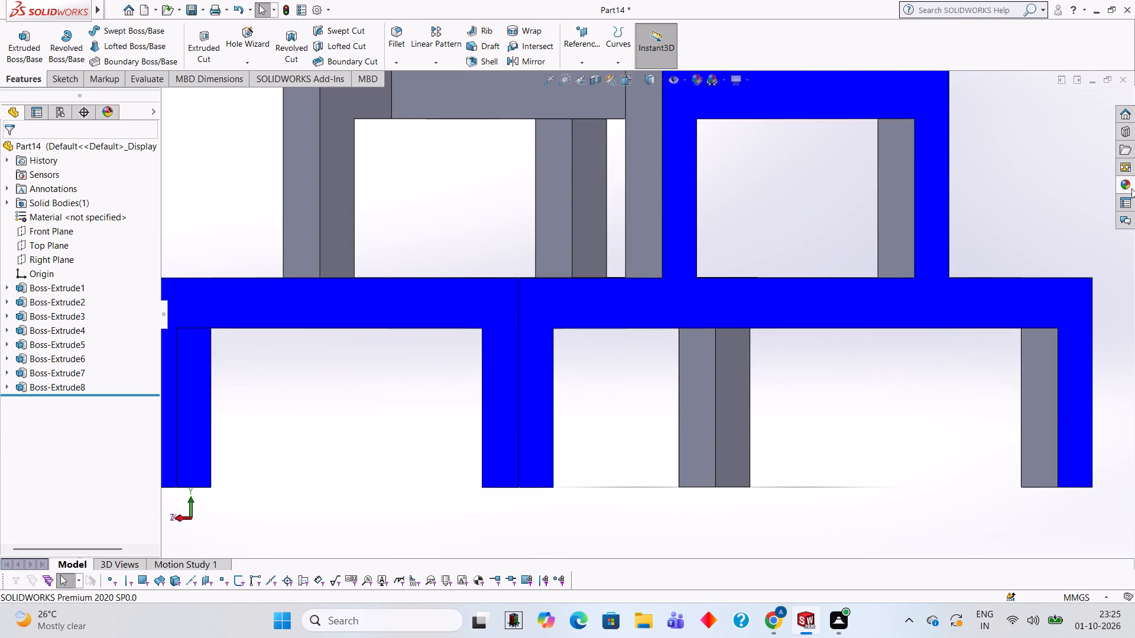
{"action": "left_click", "coordinate": [1131, 188]}
{"action": "left_click_drag", "start_coordinate": [1006, 423], "coordinate": [783, 415]}
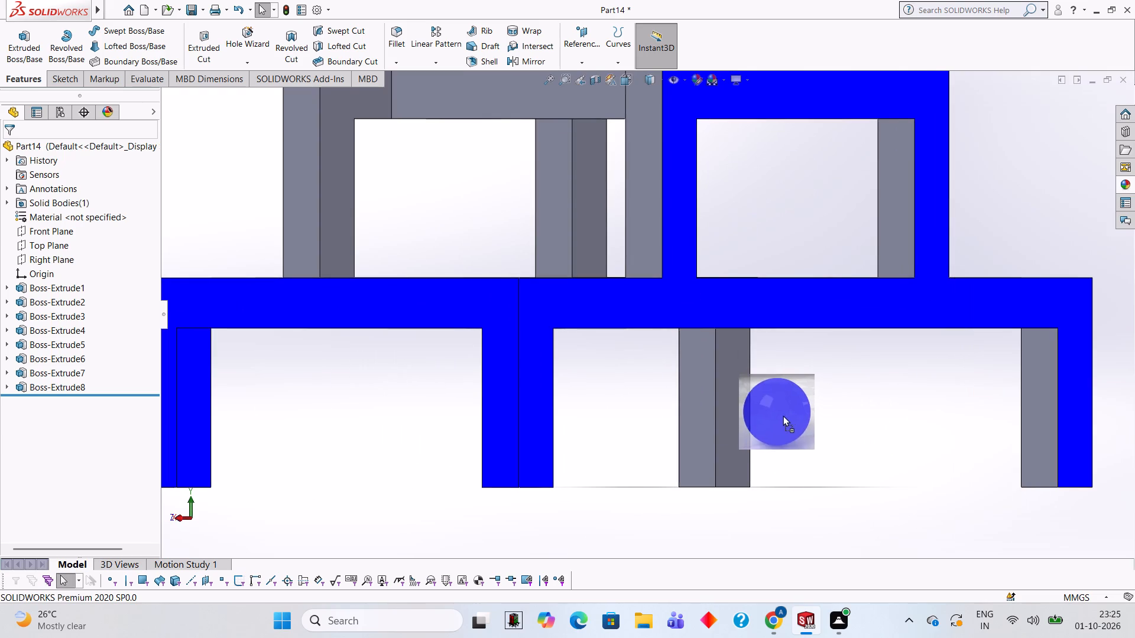
{"action": "left_click_drag", "start_coordinate": [783, 415], "coordinate": [742, 402]}
{"action": "left_click", "coordinate": [742, 402]}
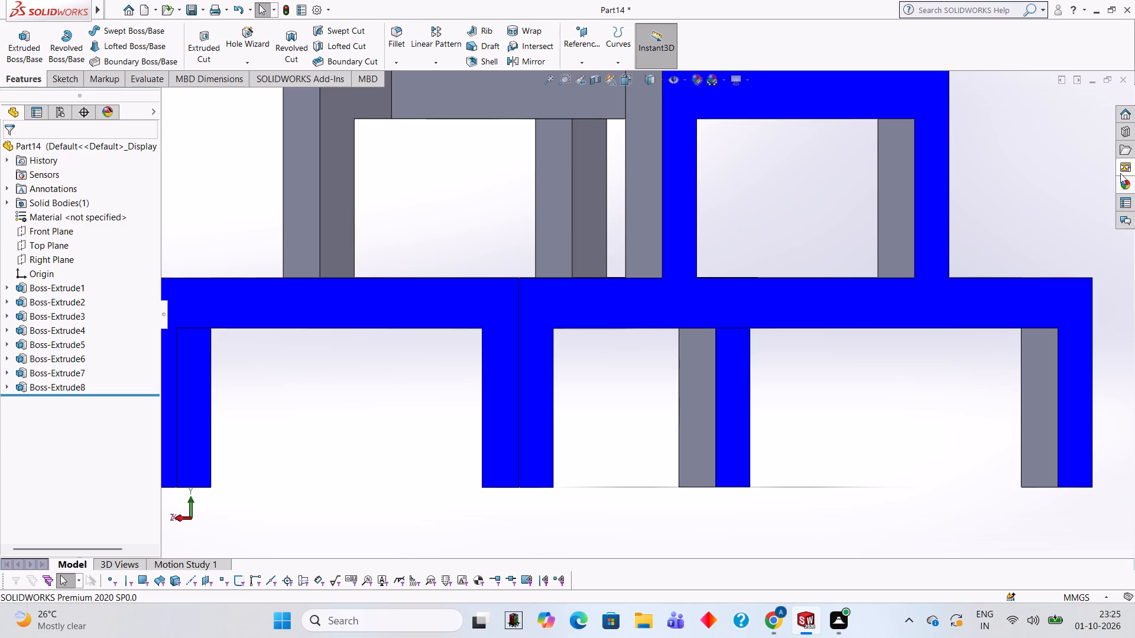
Apply the Blue LED appearance to that same leg's other inner face, the one facing positive X, as a face-only appearance.
{"action": "left_click", "coordinate": [1125, 181]}
{"action": "left_click_drag", "start_coordinate": [1018, 407], "coordinate": [678, 404]}
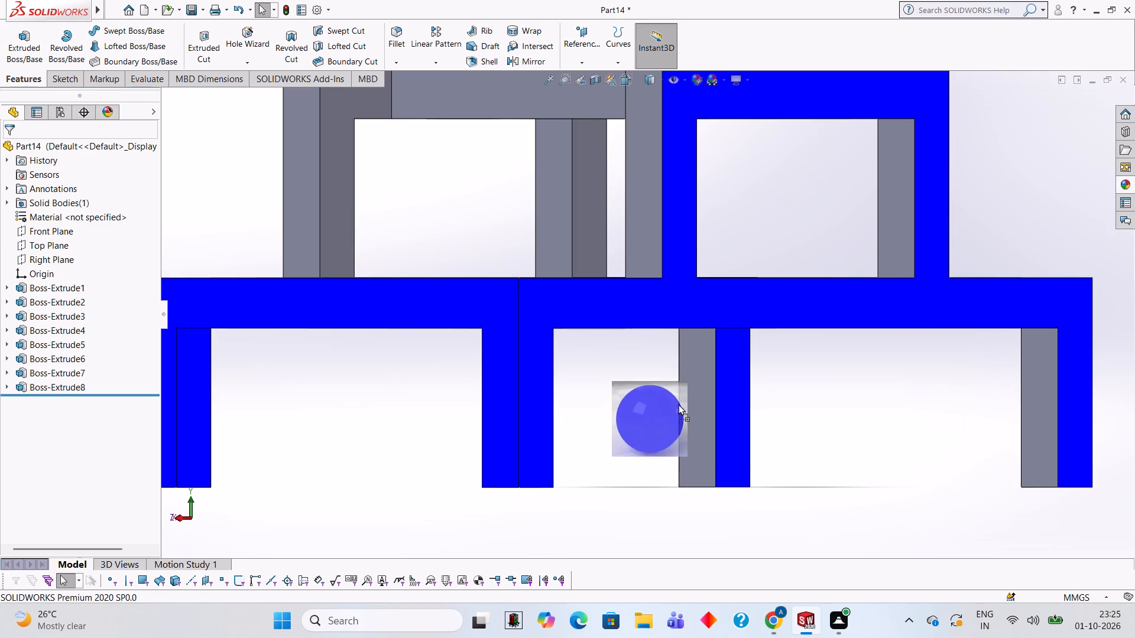
{"action": "left_click_drag", "start_coordinate": [678, 404], "coordinate": [705, 401]}
{"action": "left_click", "coordinate": [705, 401]}
Apply the Blue LED appearance to only the positive-X-facing inner face of the leg at the negative X, negative Z corner.
{"action": "middle_click_drag", "start_coordinate": [925, 419], "coordinate": [1007, 416]}
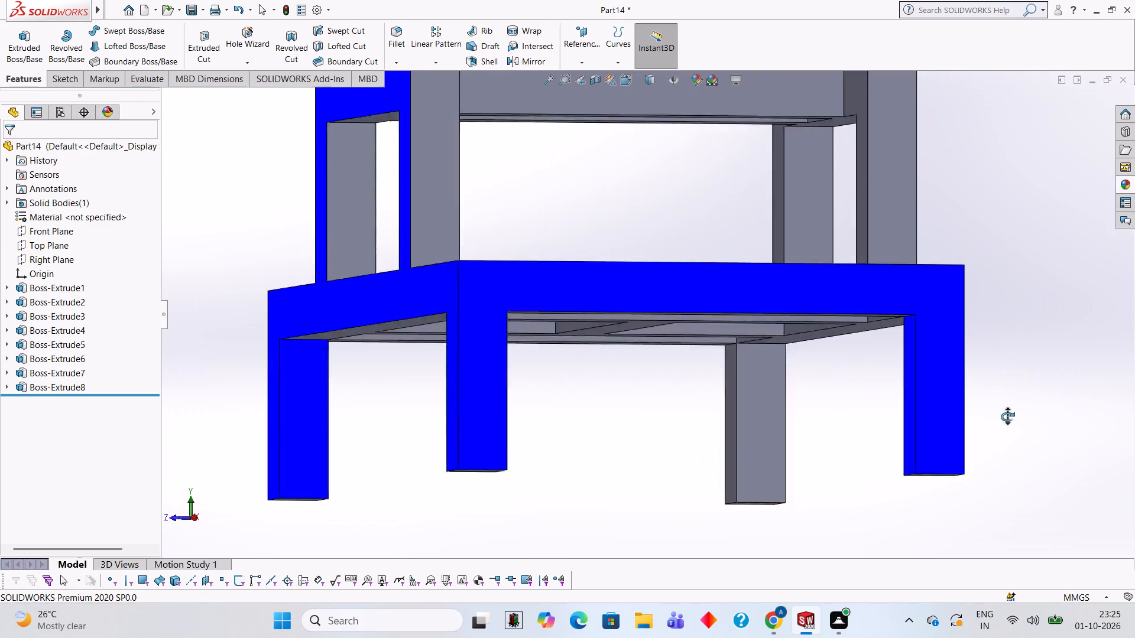
{"action": "middle_click_drag", "start_coordinate": [1007, 416], "coordinate": [1004, 414]}
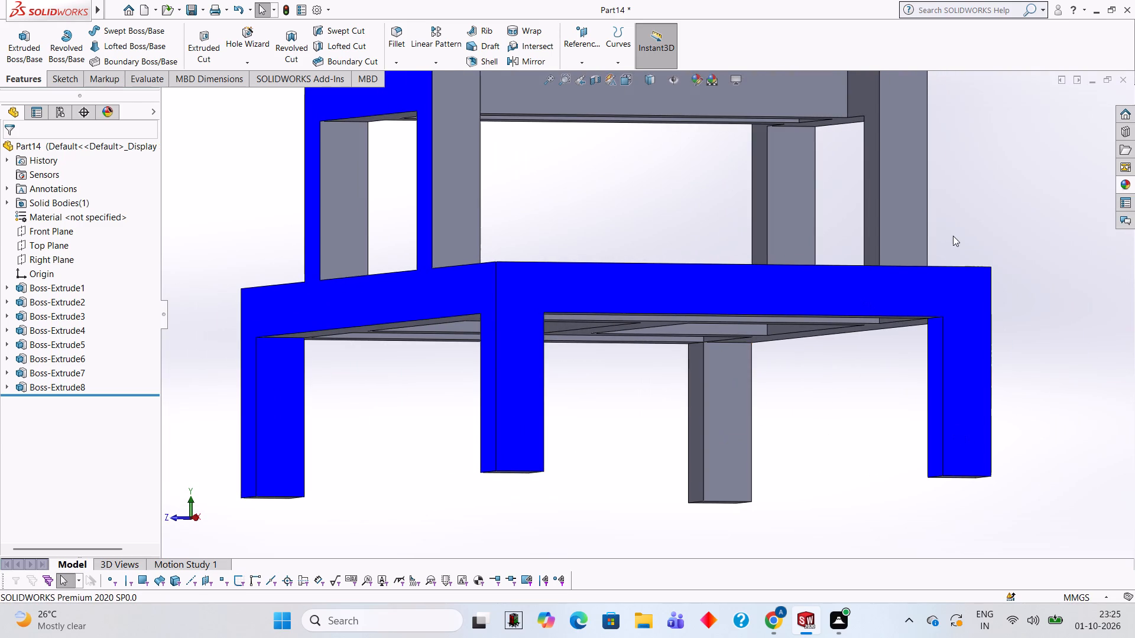
{"action": "left_click", "coordinate": [1127, 182]}
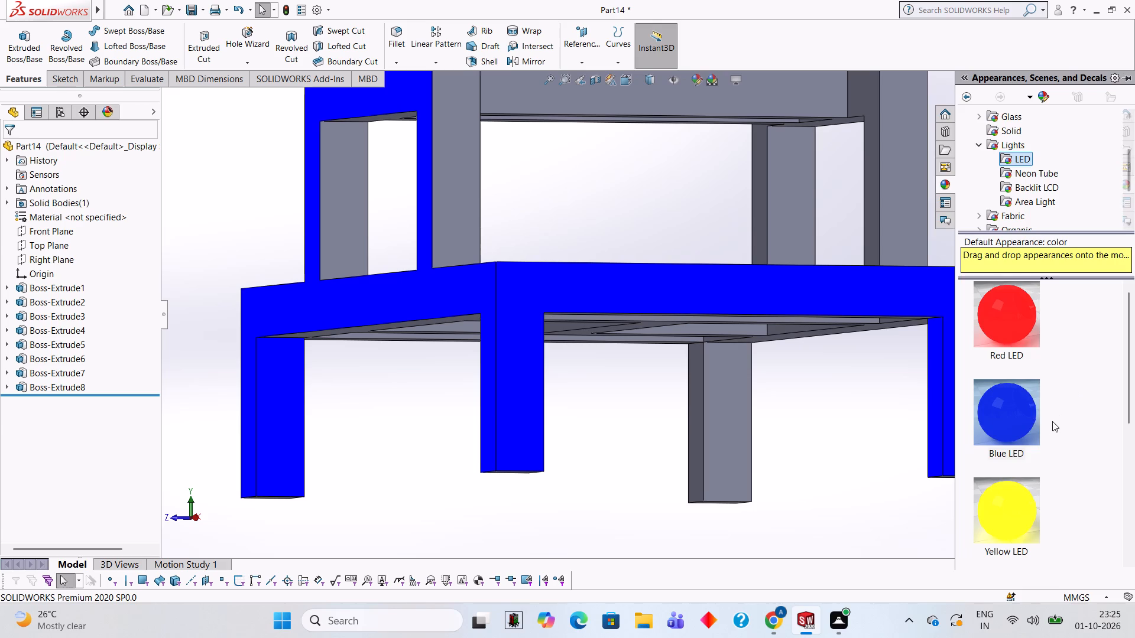
{"action": "left_click_drag", "start_coordinate": [1027, 408], "coordinate": [749, 412]}
{"action": "left_click", "coordinate": [749, 412]}
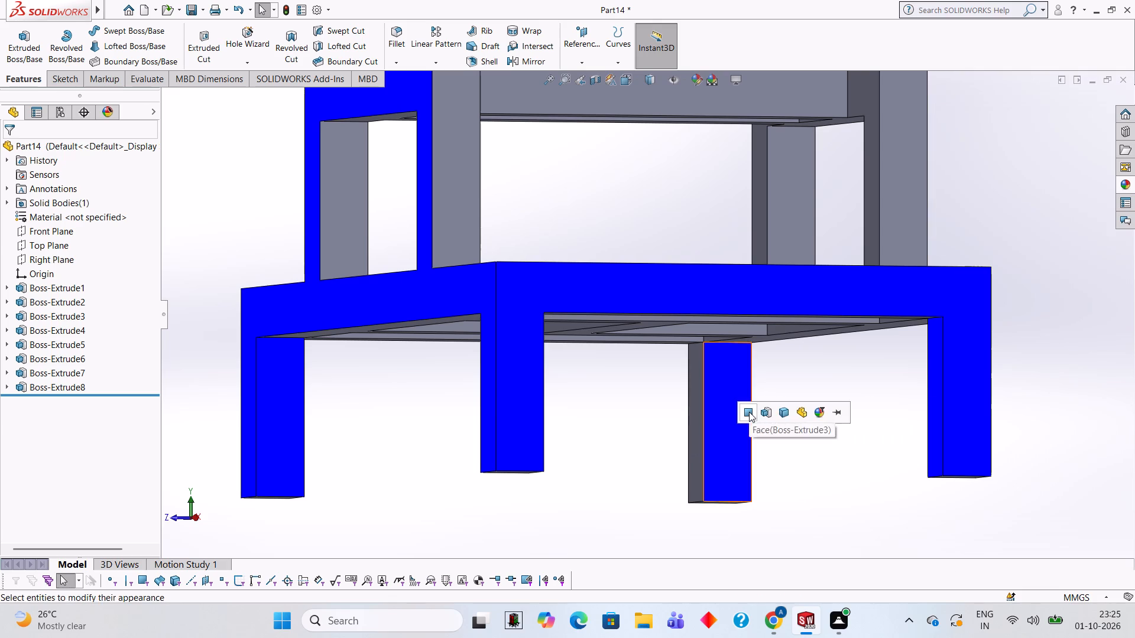
Apply the Blue LED appearance to that leg's remaining inner face, the one facing positive Z, as a face-only appearance.
{"action": "middle_click_drag", "start_coordinate": [755, 414], "coordinate": [813, 419]}
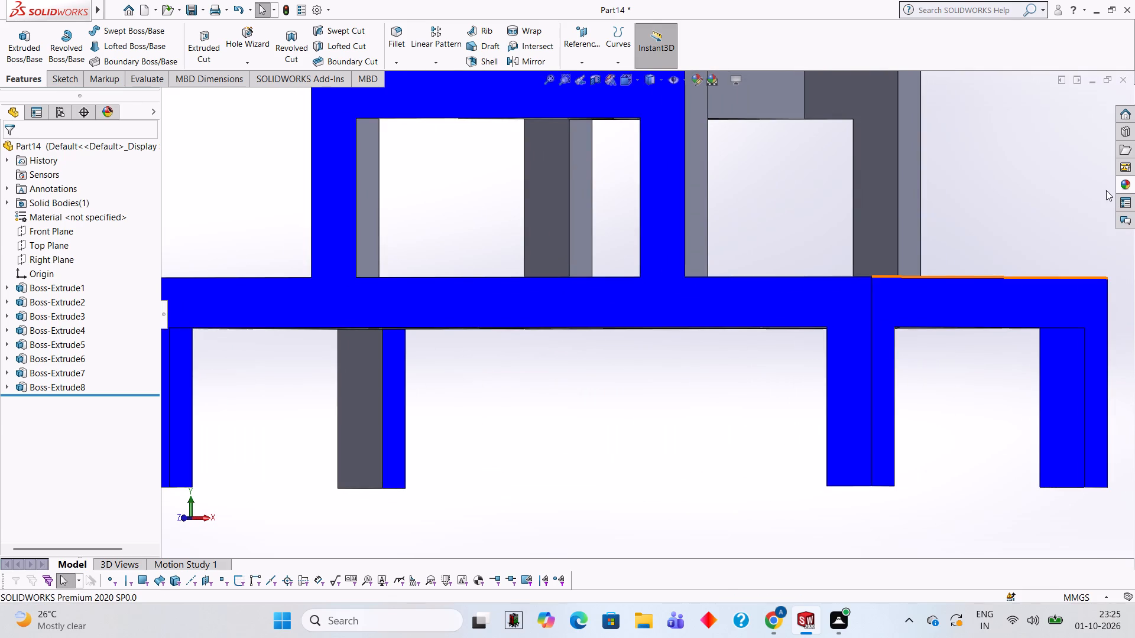
{"action": "left_click", "coordinate": [1125, 187]}
{"action": "left_click_drag", "start_coordinate": [1003, 398], "coordinate": [333, 401]}
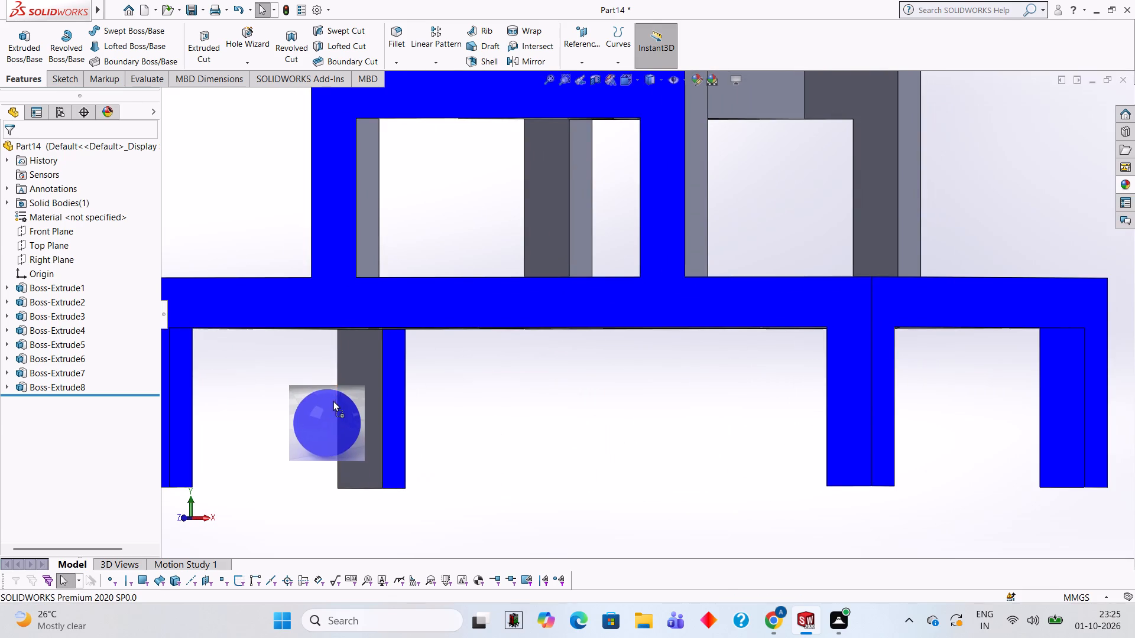
{"action": "left_click_drag", "start_coordinate": [333, 401], "coordinate": [350, 401]}
{"action": "left_click", "coordinate": [350, 401]}
Apply the Red LED appearance to only the positive-X-facing vertical end face of the upper frame on the positive Z side.
{"action": "scroll", "coordinate": [502, 423], "scroll_direction": "up", "scroll_amount": 2}
{"action": "middle_click_drag", "start_coordinate": [502, 423], "coordinate": [494, 481]}
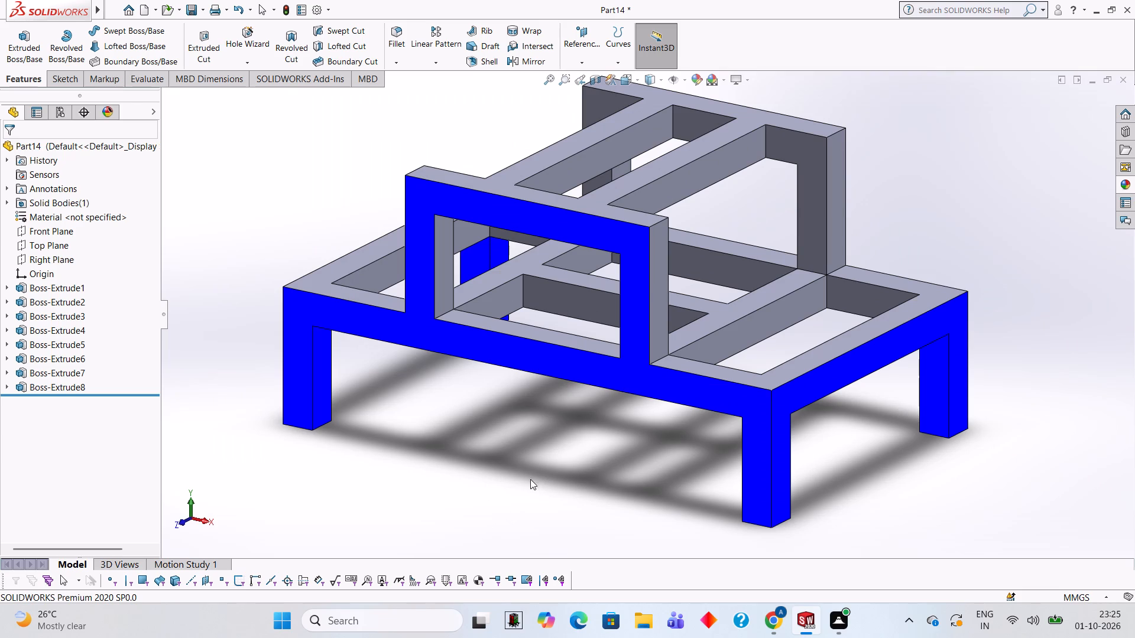
{"action": "middle_click_drag", "start_coordinate": [492, 450], "coordinate": [547, 439]}
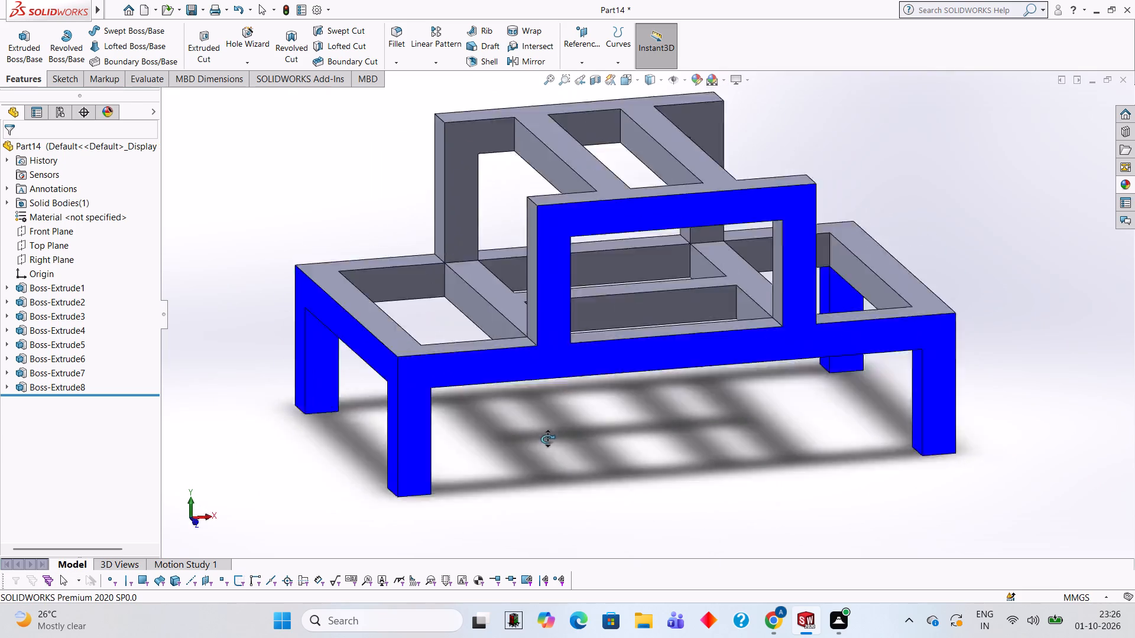
{"action": "middle_click_drag", "start_coordinate": [547, 439], "coordinate": [479, 435]}
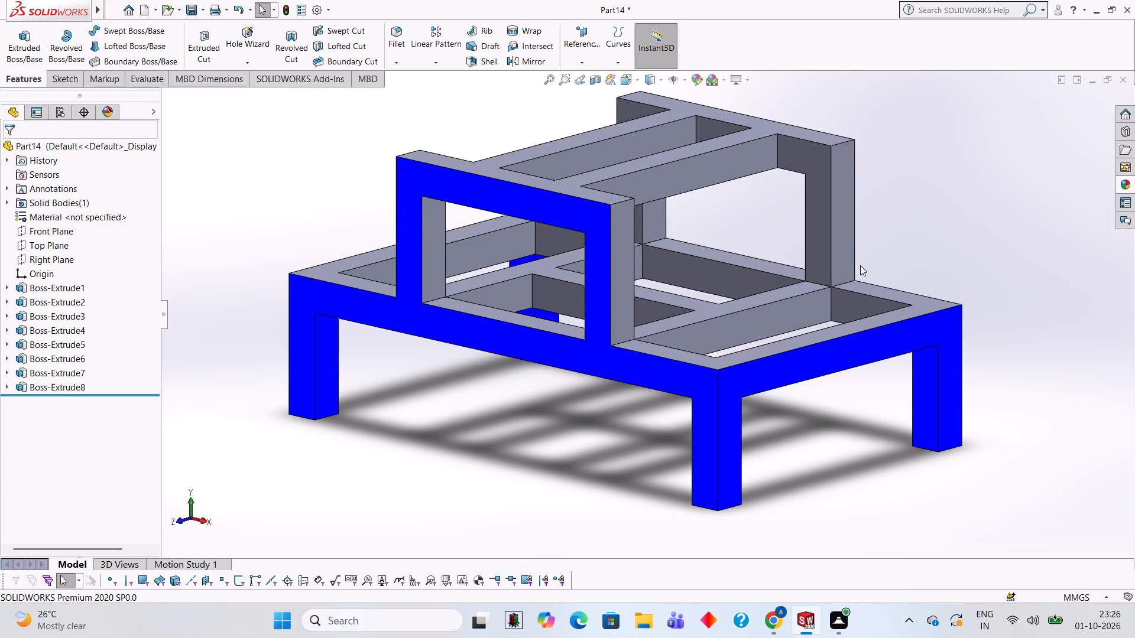
{"action": "scroll", "coordinate": [860, 265], "scroll_direction": "up", "scroll_amount": 1}
{"action": "scroll", "coordinate": [746, 174], "scroll_direction": "down", "scroll_amount": 1}
{"action": "scroll", "coordinate": [746, 174], "scroll_direction": "up", "scroll_amount": 1}
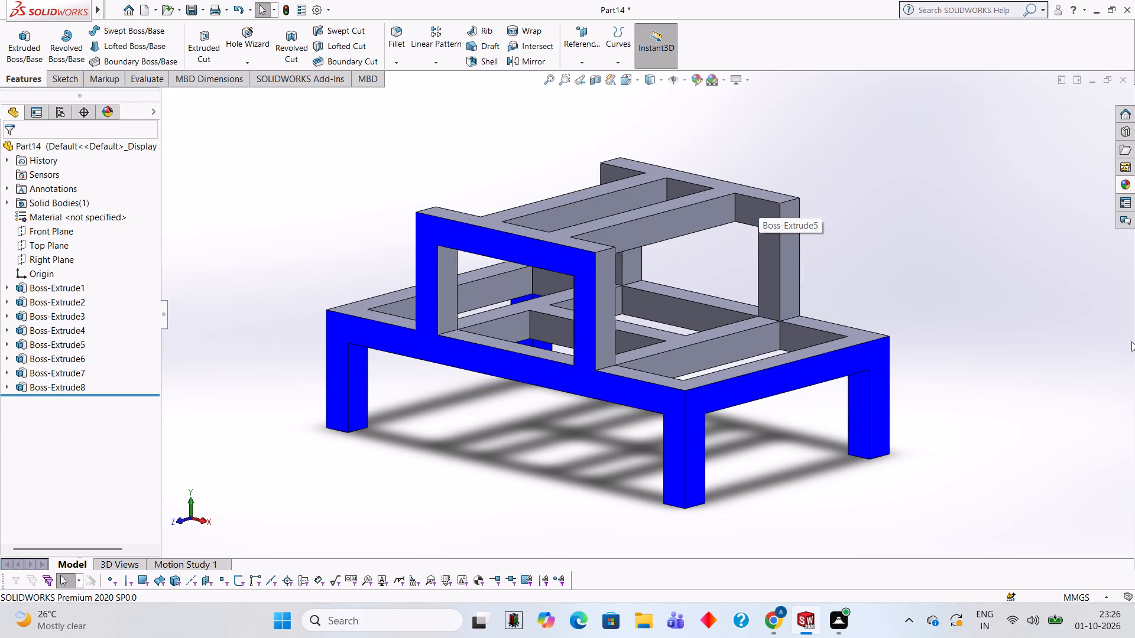
{"action": "left_click", "coordinate": [1130, 185]}
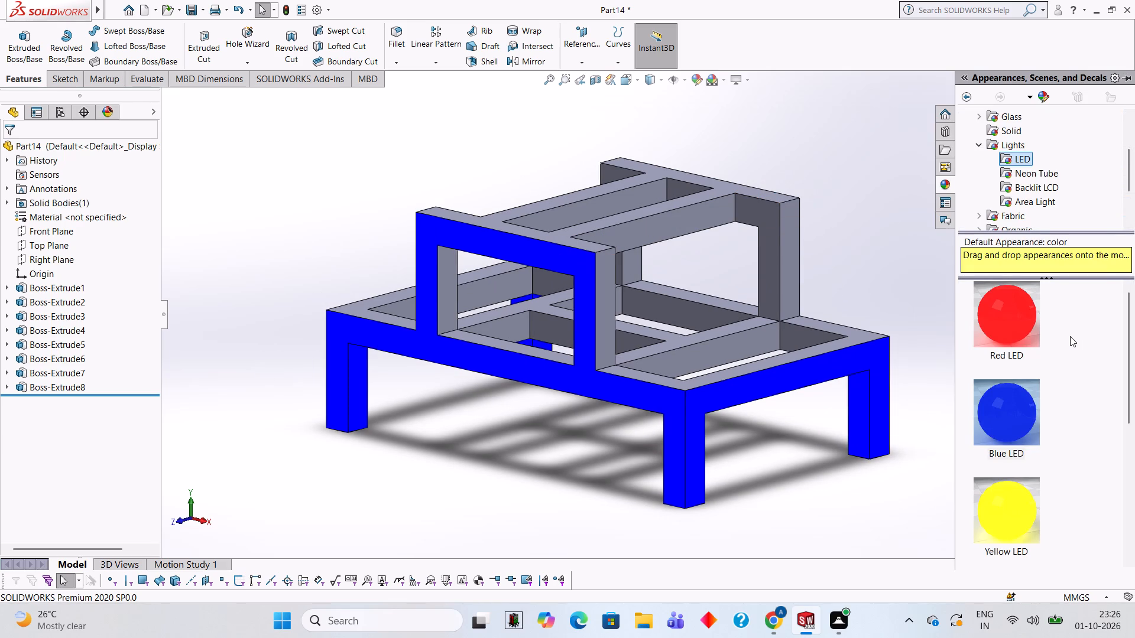
{"action": "left_click_drag", "start_coordinate": [1005, 314], "coordinate": [724, 312]}
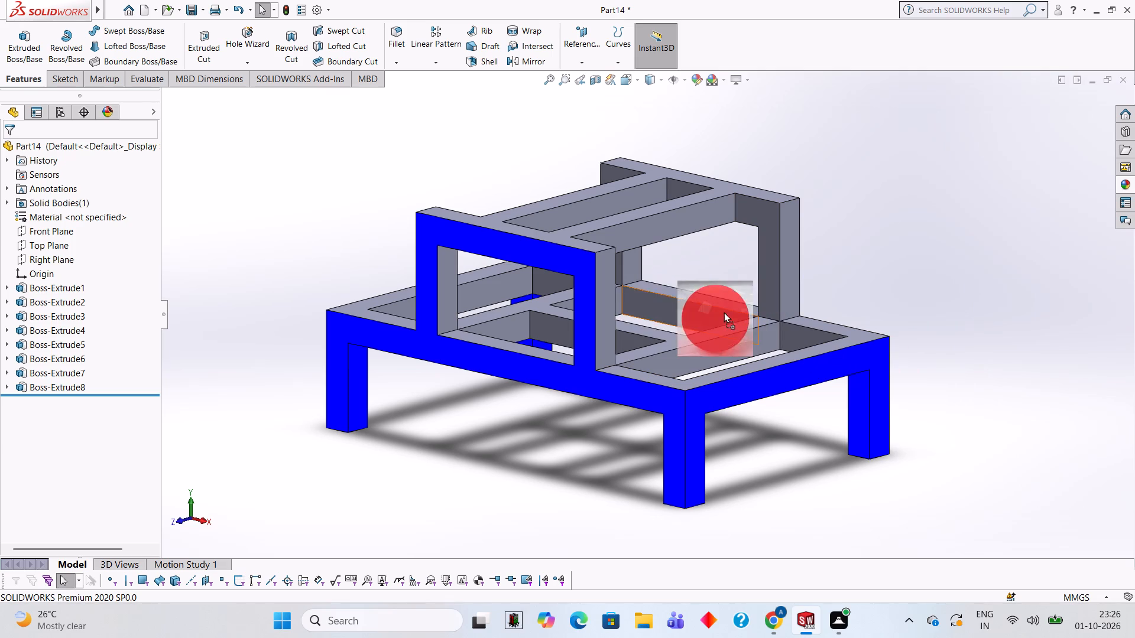
{"action": "left_click_drag", "start_coordinate": [724, 312], "coordinate": [611, 306]}
{"action": "left_click", "coordinate": [611, 306]}
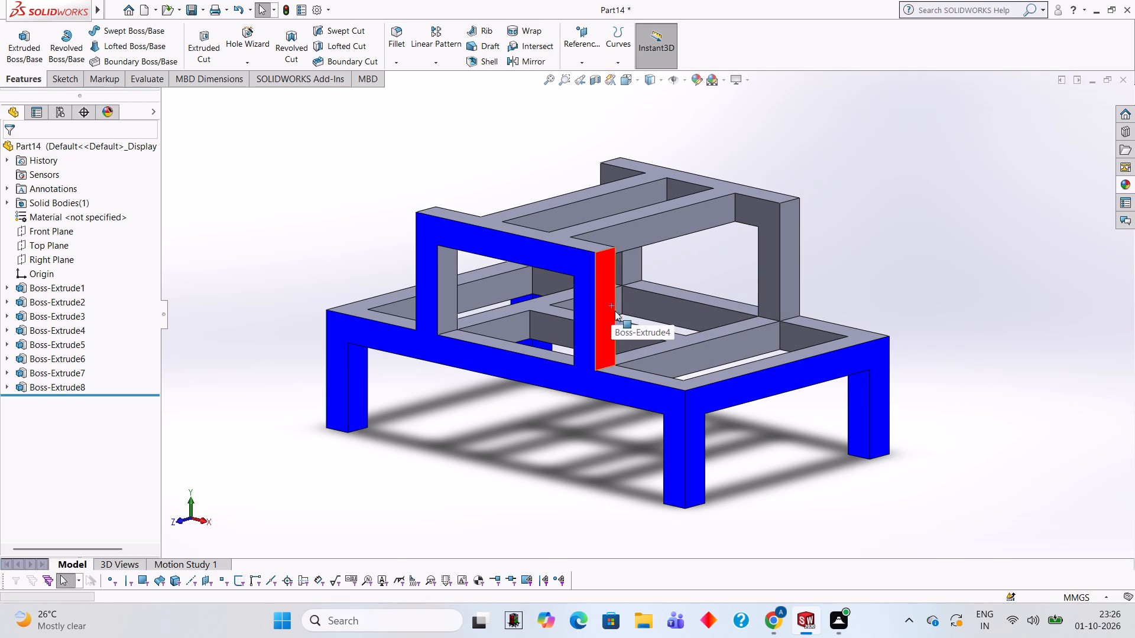
Apply the Red LED appearance to only the U-shaped top face of the base frame at its positive X end.
{"action": "left_click", "coordinate": [1128, 185]}
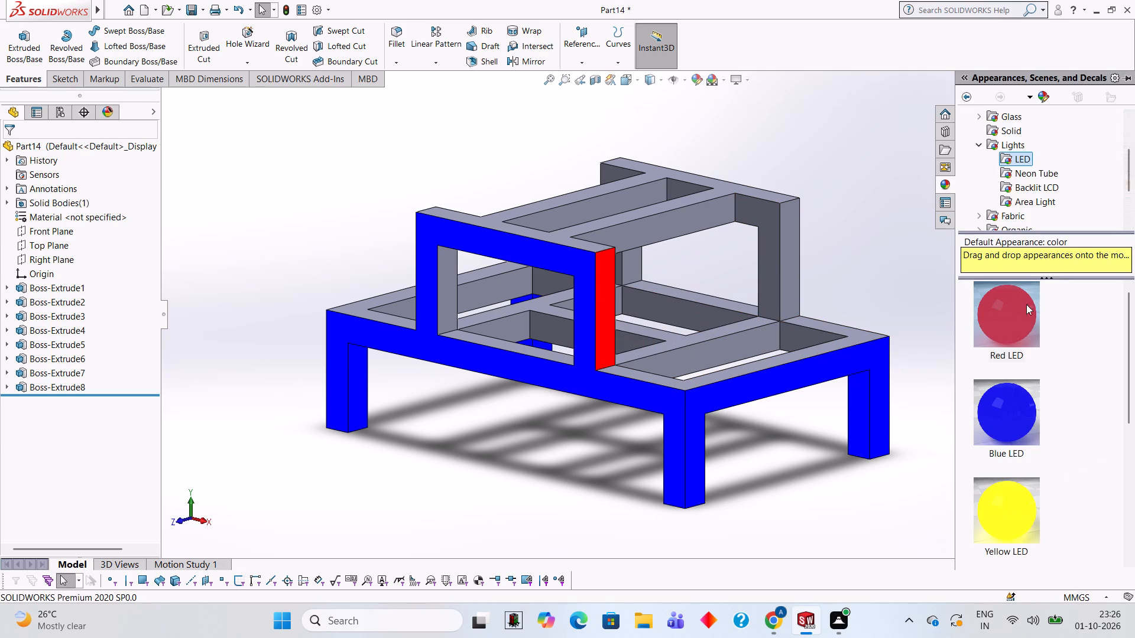
{"action": "left_click_drag", "start_coordinate": [1020, 305], "coordinate": [680, 379]}
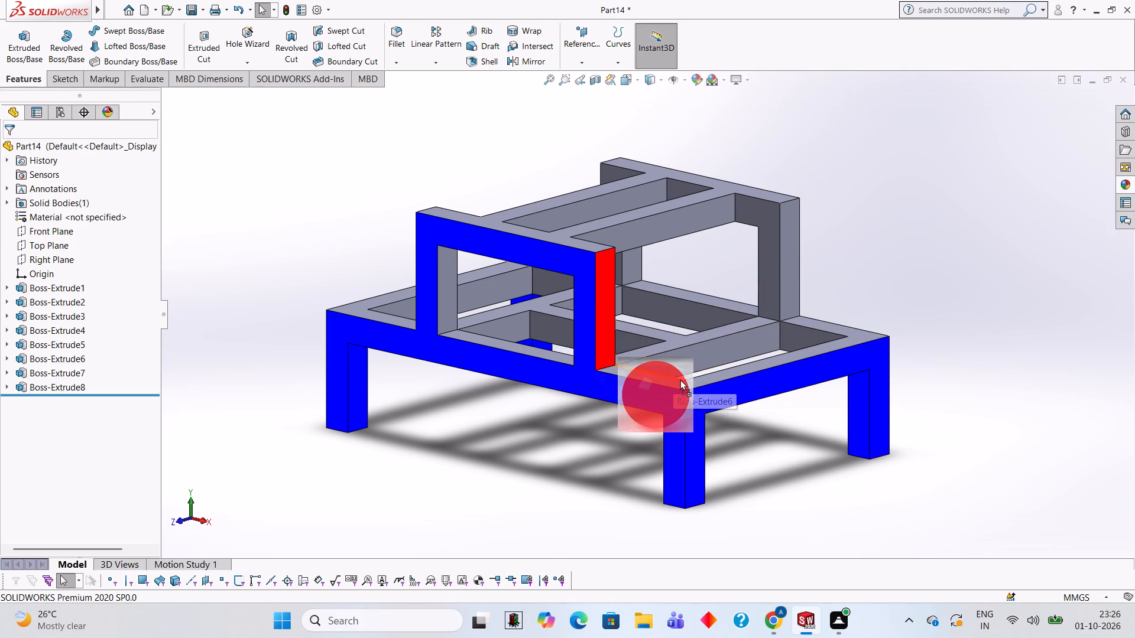
{"action": "left_click_drag", "start_coordinate": [680, 379], "coordinate": [691, 385]}
{"action": "left_click", "coordinate": [691, 385]}
Apply the Red LED appearance to only the positive-X-facing vertical end face of the upper frame on the negative Z side.
{"action": "middle_click_drag", "start_coordinate": [881, 305], "coordinate": [877, 305]}
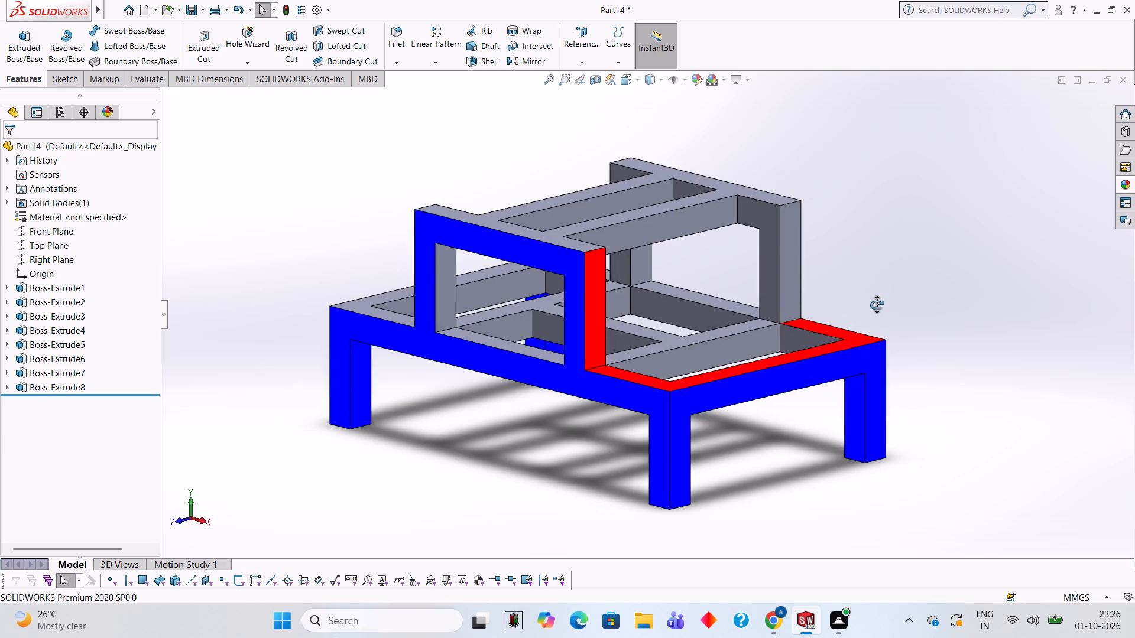
{"action": "middle_click_drag", "start_coordinate": [877, 305], "coordinate": [793, 297]}
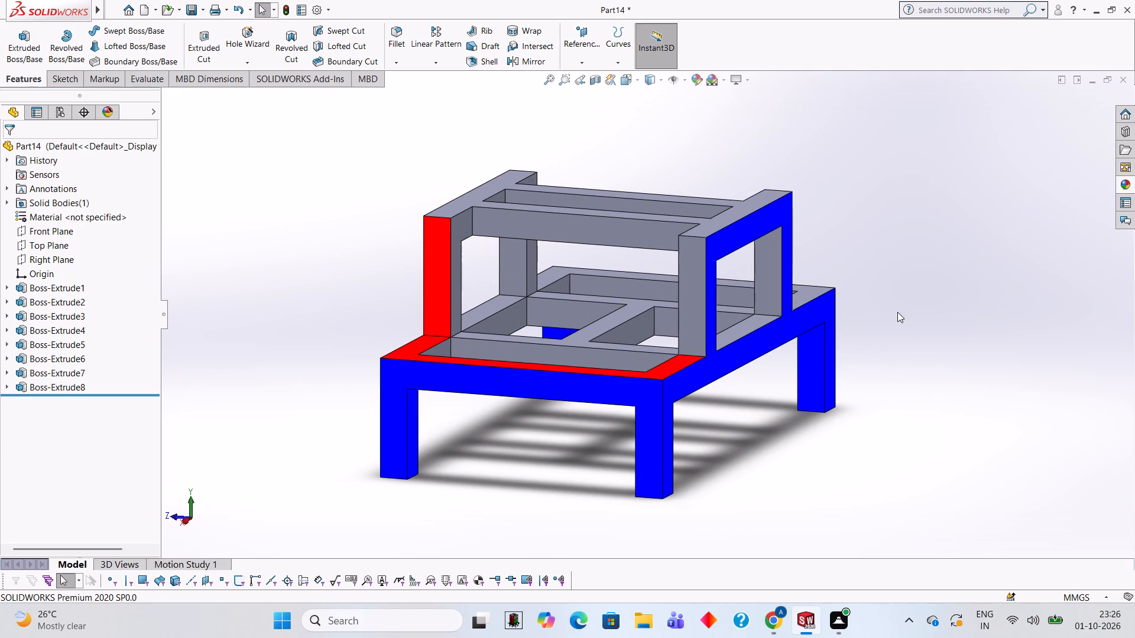
{"action": "middle_click_drag", "start_coordinate": [735, 272], "coordinate": [741, 389]}
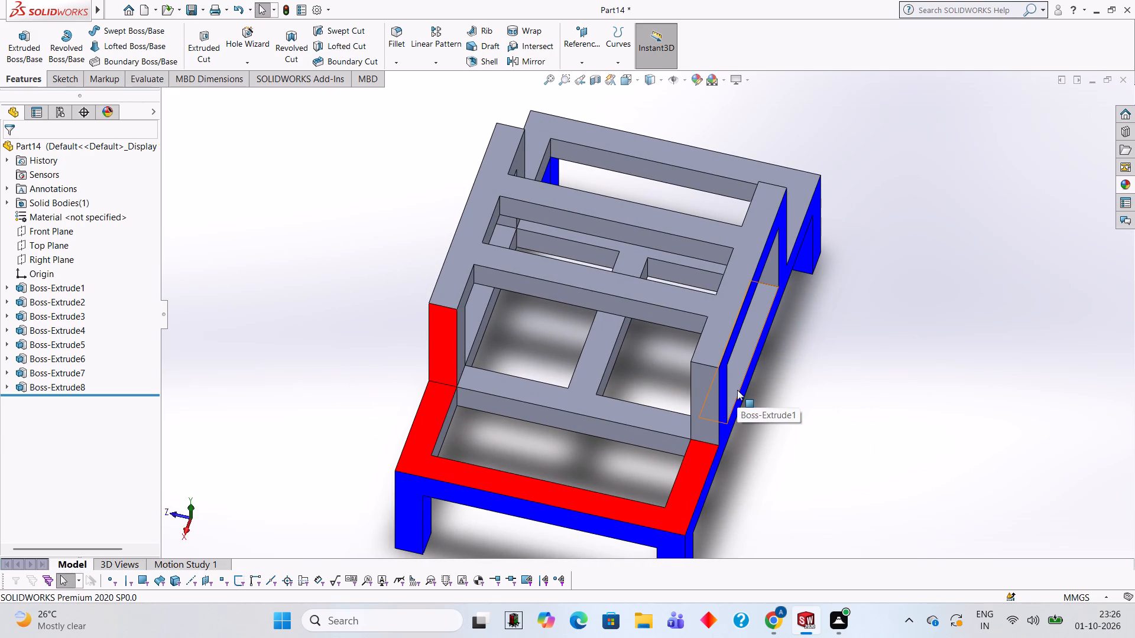
{"action": "left_click", "coordinate": [1128, 185]}
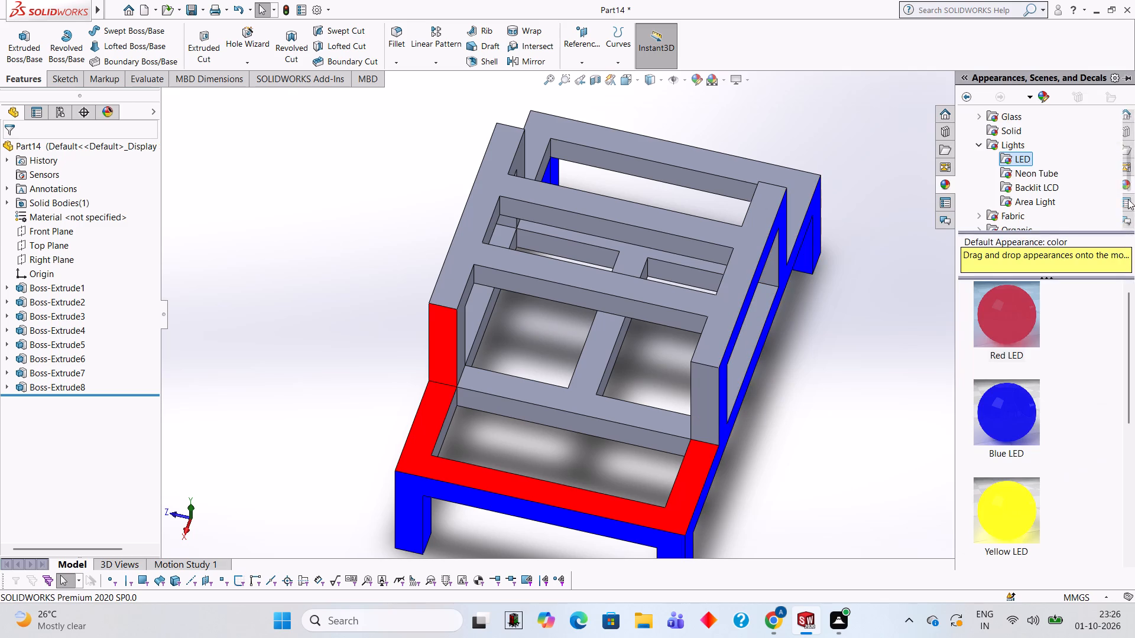
{"action": "left_click_drag", "start_coordinate": [1010, 326], "coordinate": [696, 411]}
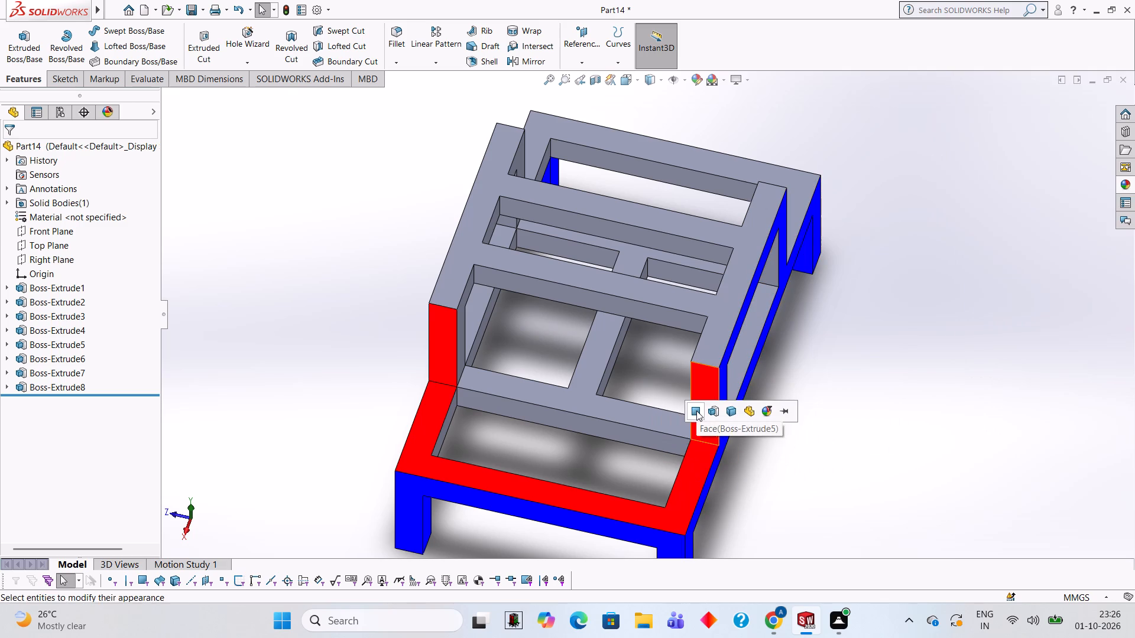
{"action": "left_click", "coordinate": [696, 411]}
Apply the Red LED appearance to only the shared top face of the two upper frames and their crossbars.
{"action": "left_click", "coordinate": [1127, 188]}
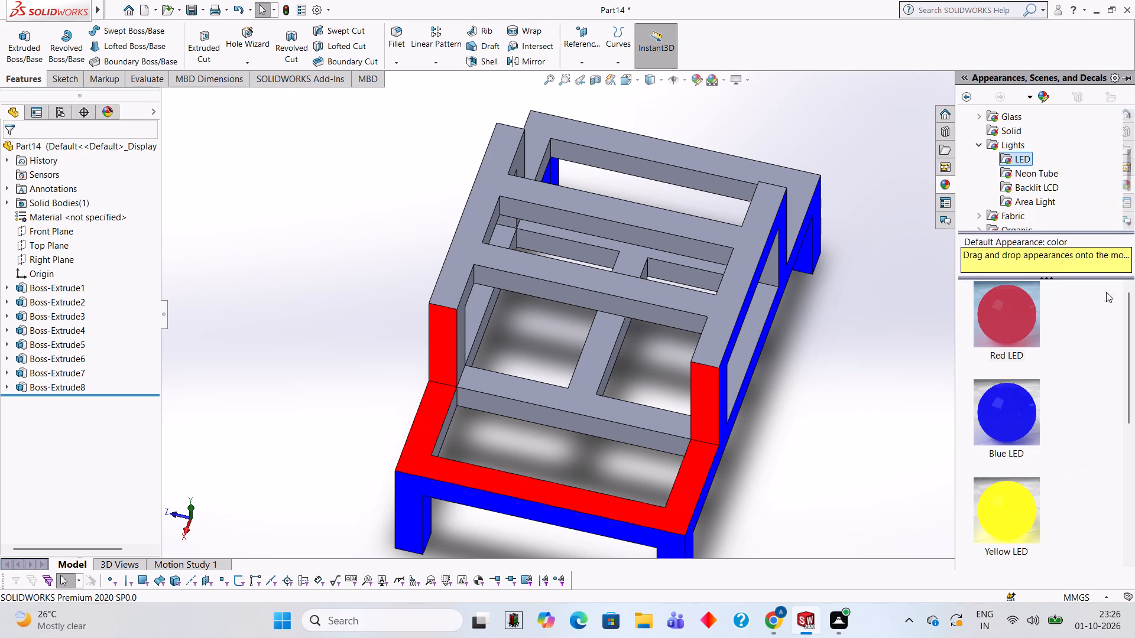
{"action": "left_click_drag", "start_coordinate": [1003, 418], "coordinate": [711, 304]}
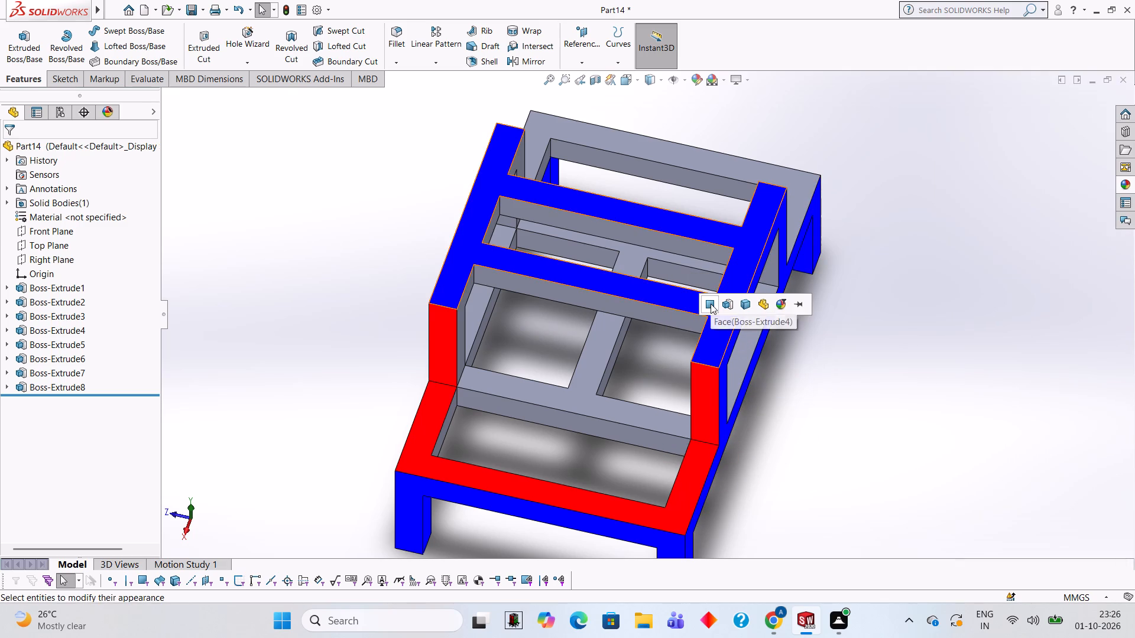
{"action": "left_click", "coordinate": [1131, 184]}
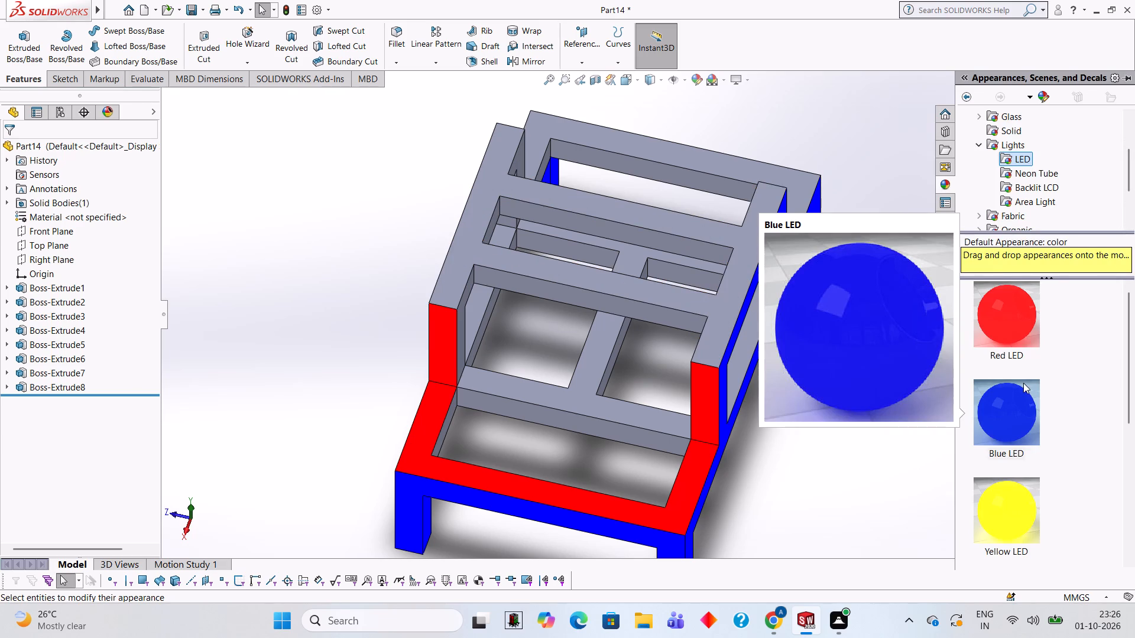
{"action": "left_click_drag", "start_coordinate": [1016, 332], "coordinate": [722, 341]}
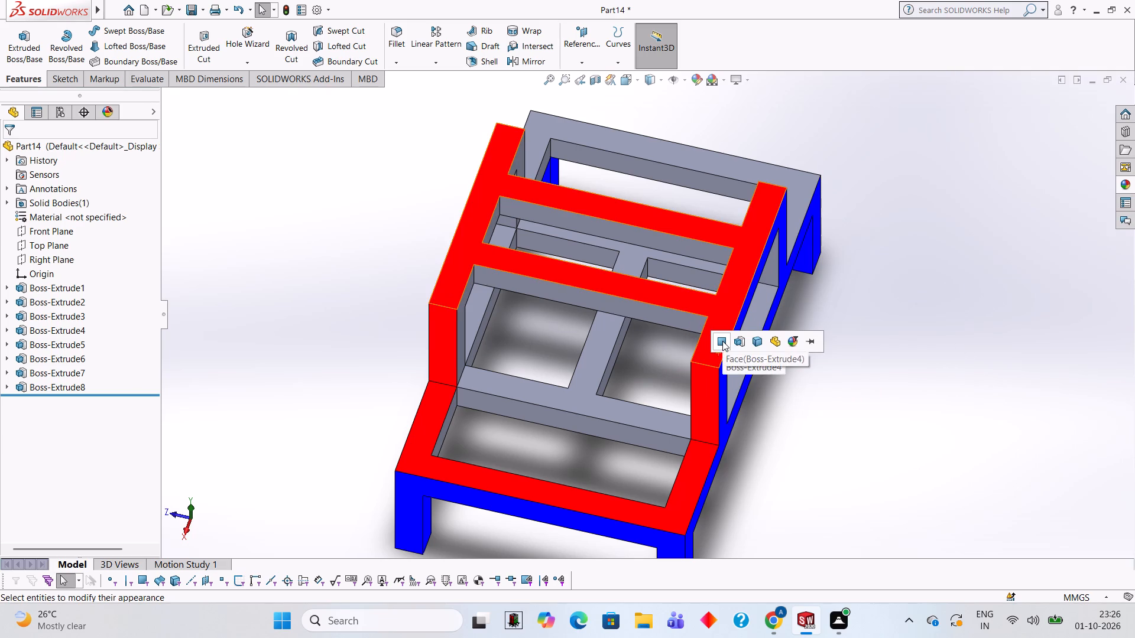
{"action": "left_click", "coordinate": [722, 341]}
Apply the Red LED appearance to only the U-shaped top face of the base frame at its negative X end.
{"action": "middle_click_drag", "start_coordinate": [858, 359], "coordinate": [806, 328]}
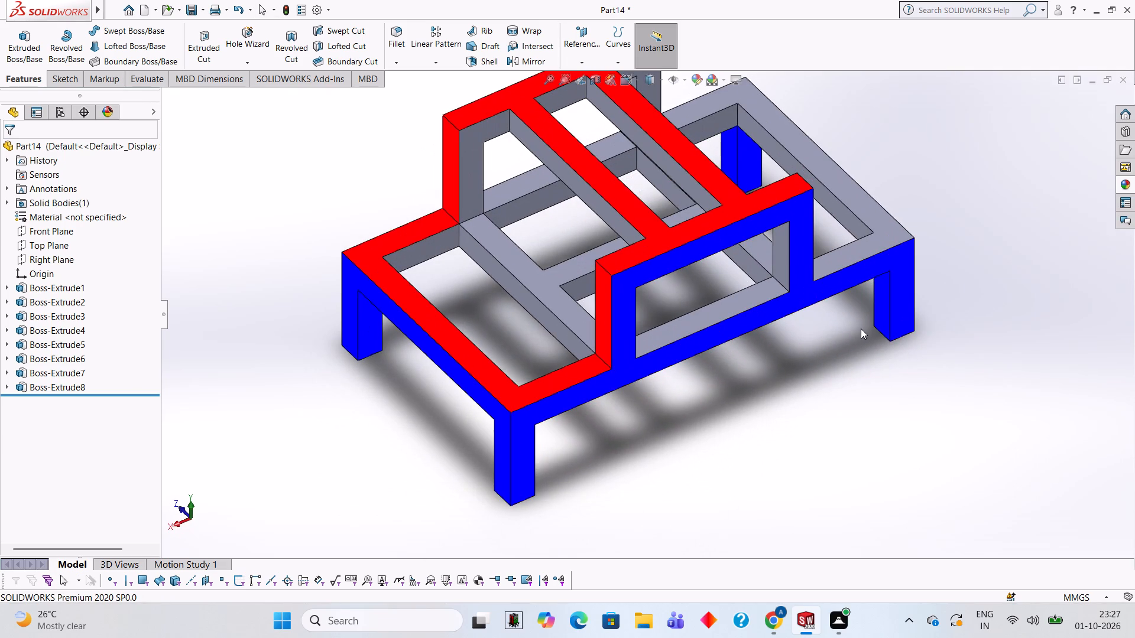
{"action": "scroll", "coordinate": [902, 258], "scroll_direction": "up", "scroll_amount": 1}
{"action": "middle_click_drag", "start_coordinate": [909, 244], "coordinate": [699, 259]}
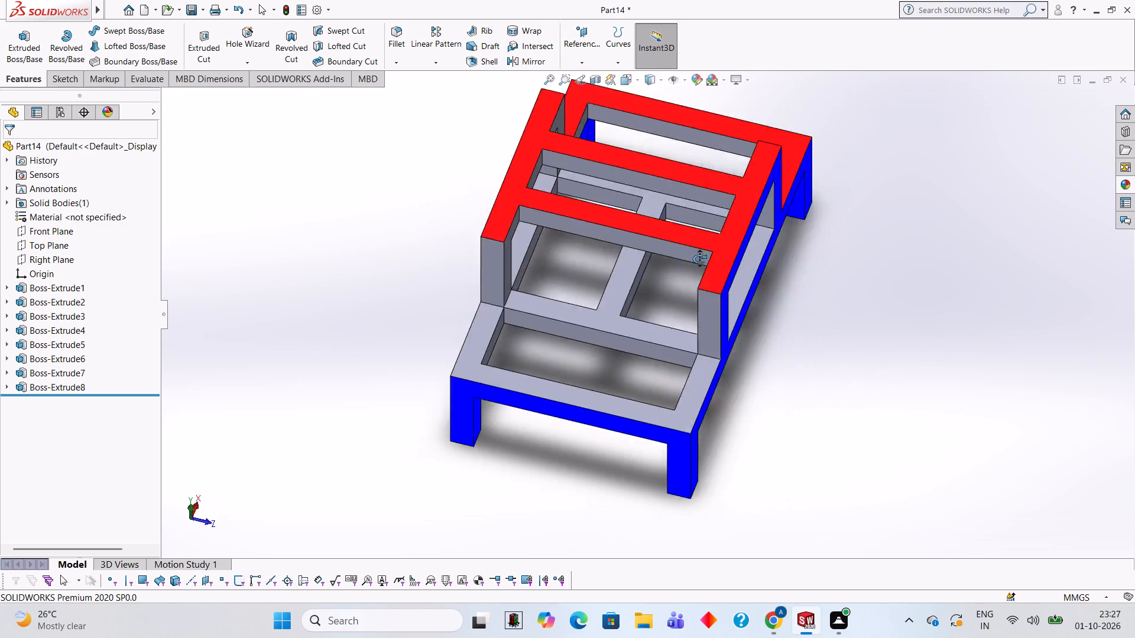
{"action": "middle_click_drag", "start_coordinate": [699, 259], "coordinate": [705, 261]}
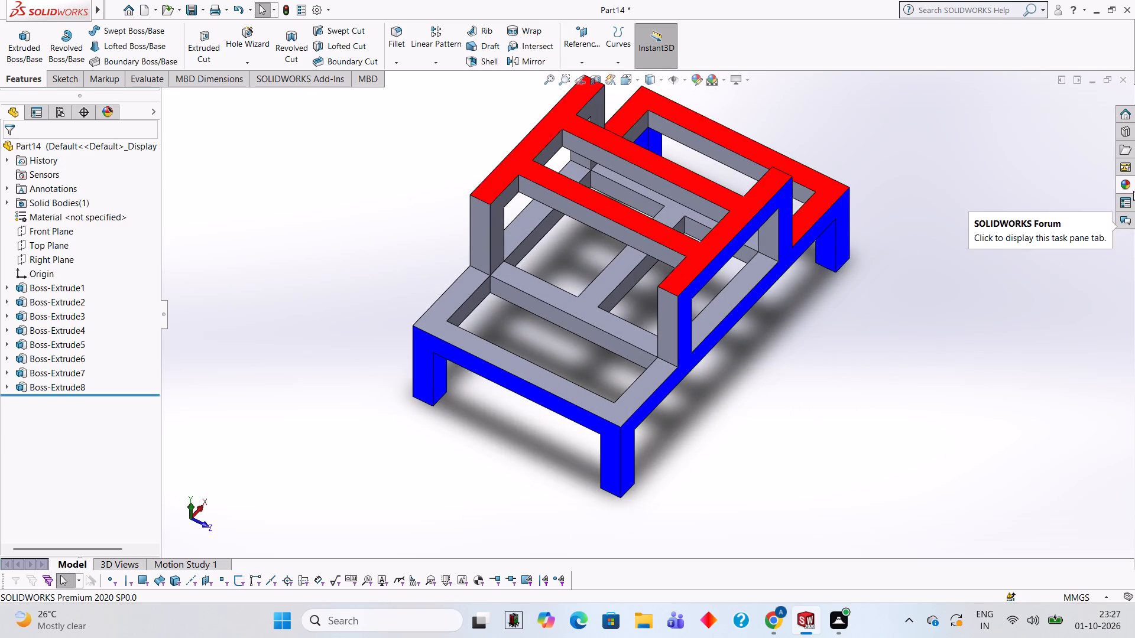
{"action": "left_click", "coordinate": [1130, 186]}
{"action": "left_click_drag", "start_coordinate": [997, 333], "coordinate": [640, 348]}
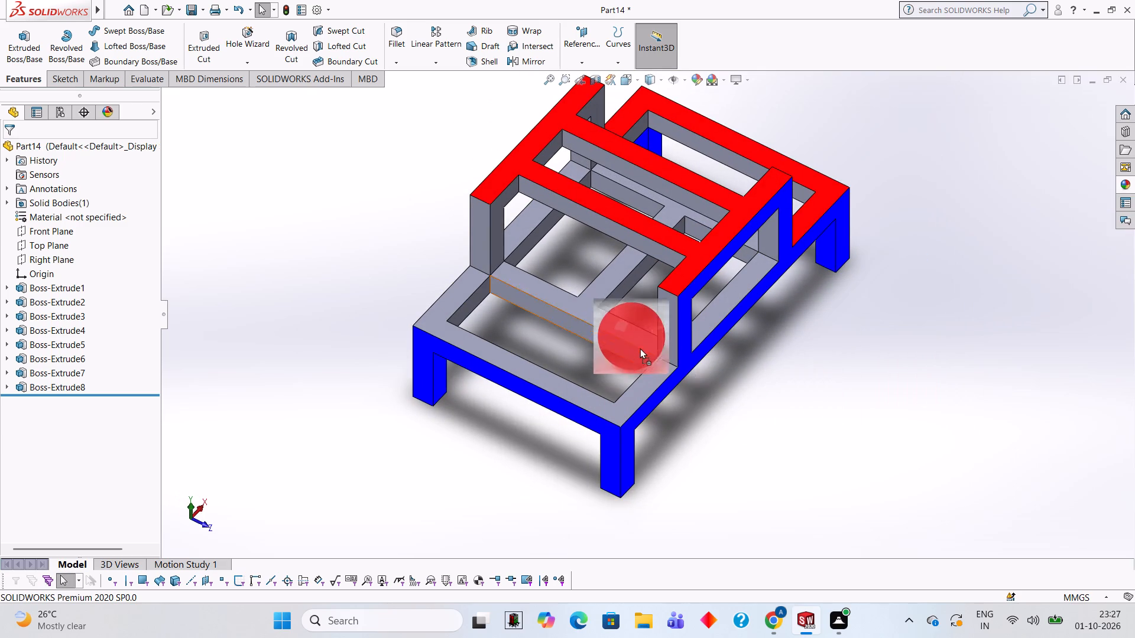
{"action": "left_click_drag", "start_coordinate": [640, 348], "coordinate": [609, 421]}
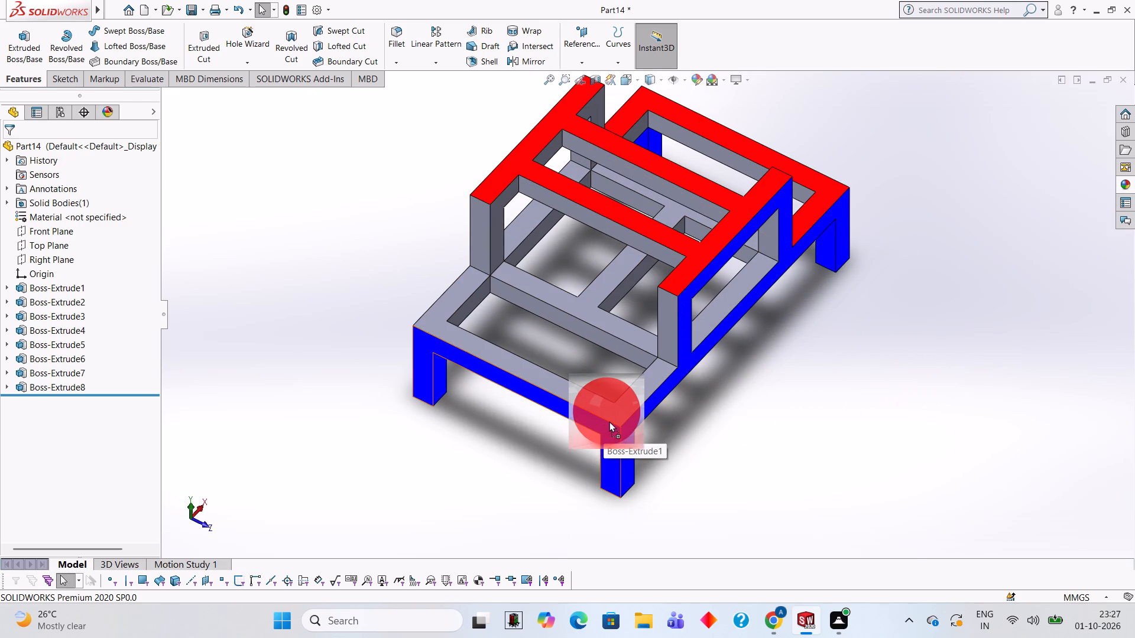
{"action": "left_click_drag", "start_coordinate": [609, 421], "coordinate": [612, 416]}
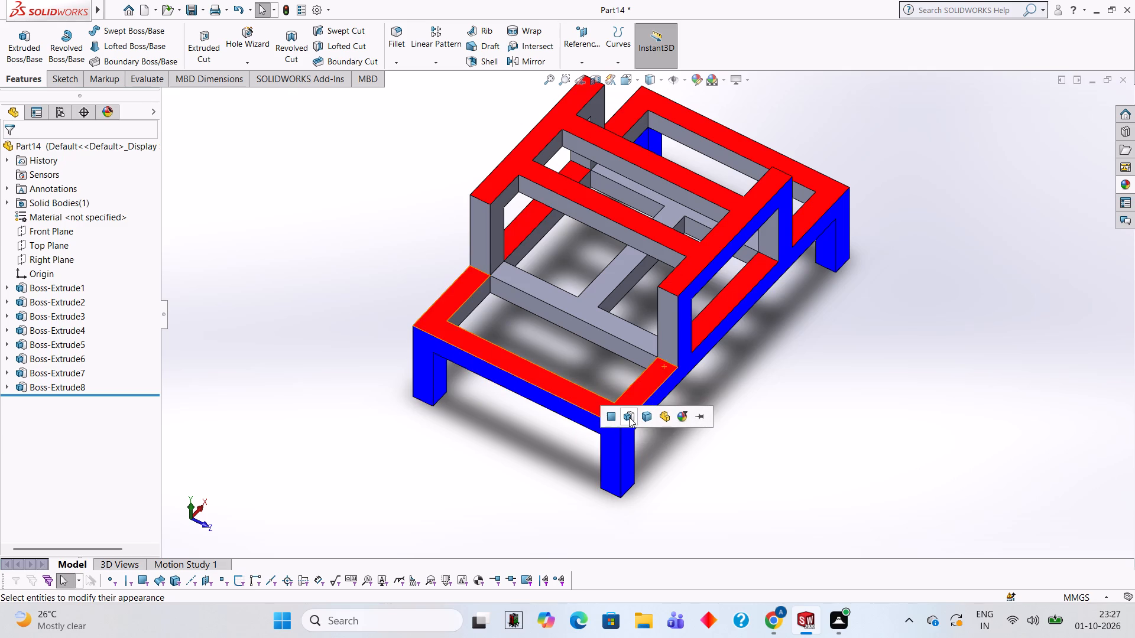
{"action": "left_click", "coordinate": [612, 412]}
Apply the Red LED appearance to only the negative-X-facing vertical end face of the upper frame on the positive Z side.
{"action": "middle_click_drag", "start_coordinate": [690, 422], "coordinate": [700, 367]}
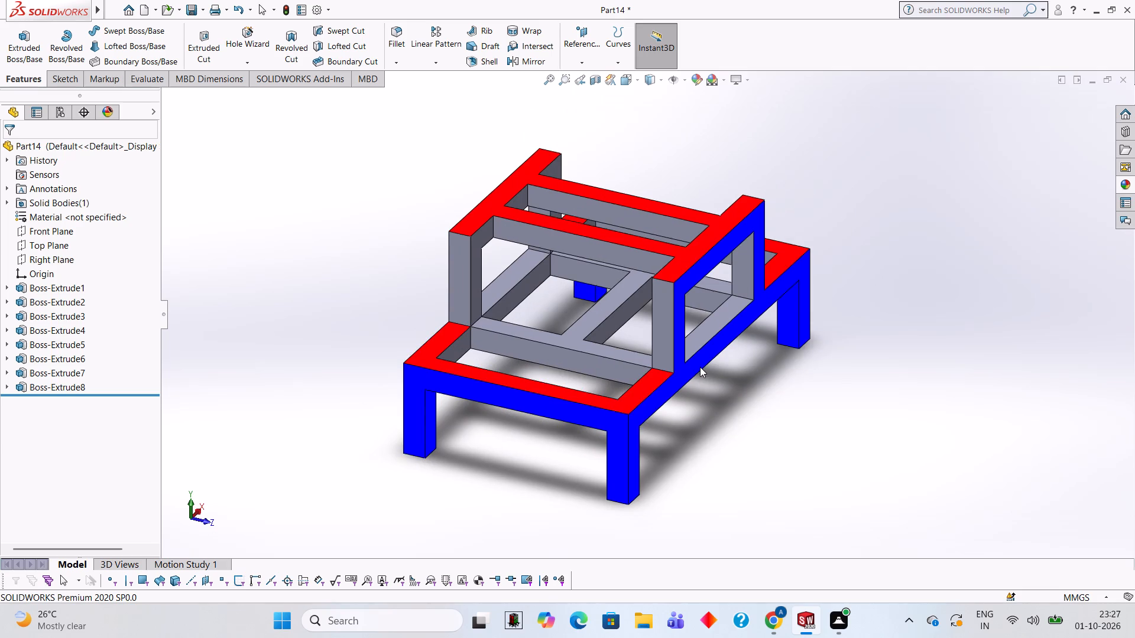
{"action": "scroll", "coordinate": [697, 366], "scroll_direction": "down", "scroll_amount": 2}
{"action": "scroll", "coordinate": [468, 288], "scroll_direction": "down", "scroll_amount": 1}
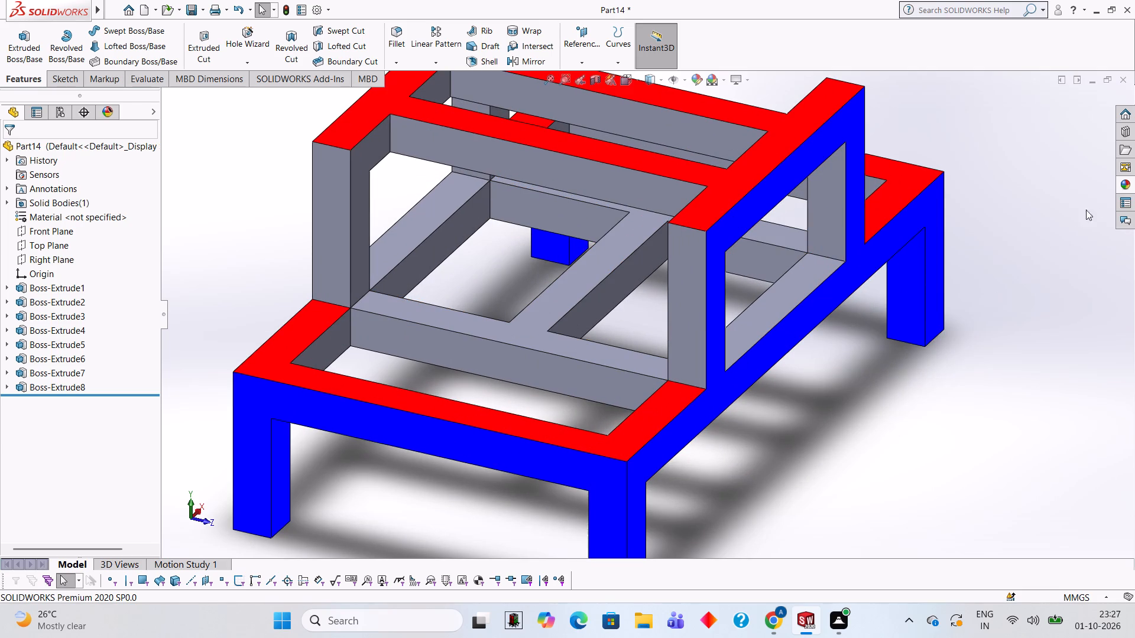
{"action": "left_click", "coordinate": [1127, 183]}
{"action": "left_click_drag", "start_coordinate": [1017, 330], "coordinate": [805, 367]}
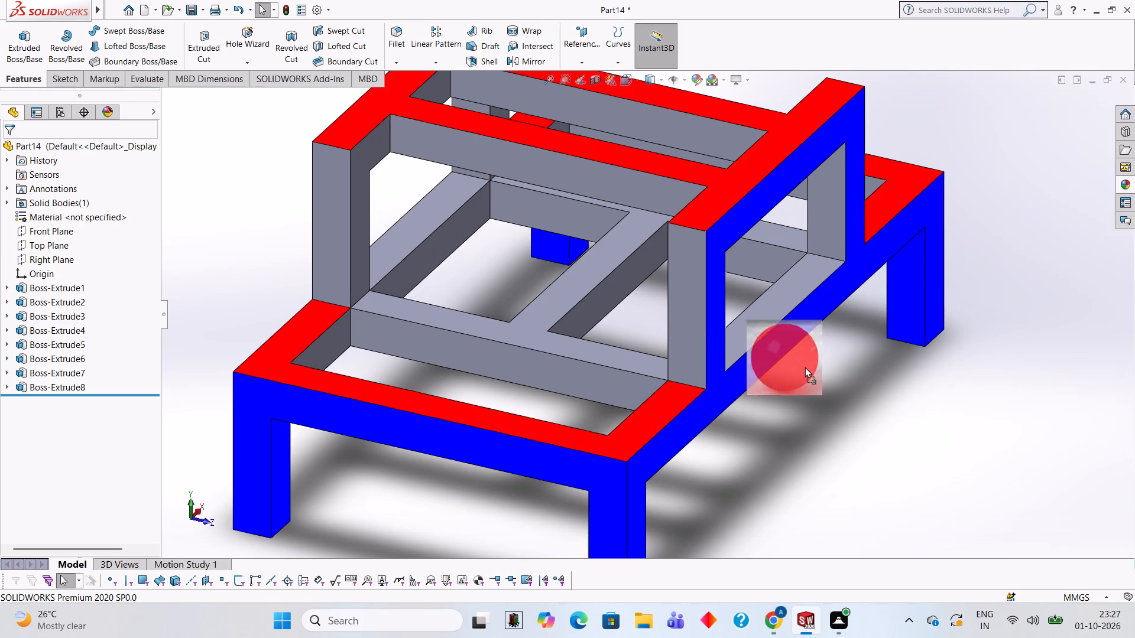
{"action": "left_click_drag", "start_coordinate": [805, 367], "coordinate": [691, 309]}
{"action": "left_click", "coordinate": [691, 309]}
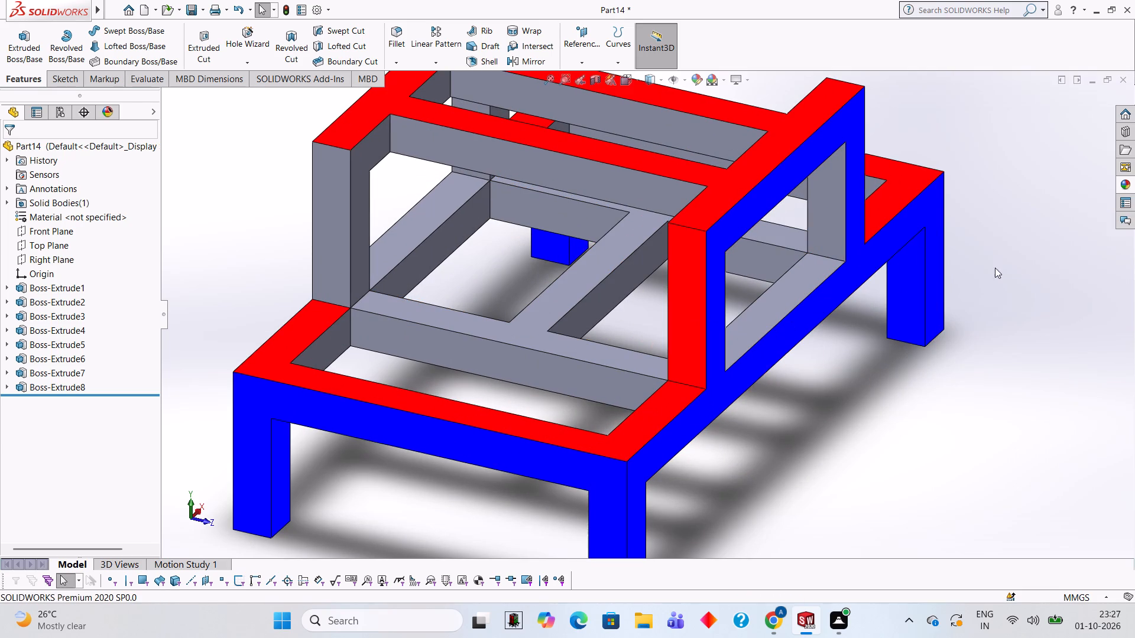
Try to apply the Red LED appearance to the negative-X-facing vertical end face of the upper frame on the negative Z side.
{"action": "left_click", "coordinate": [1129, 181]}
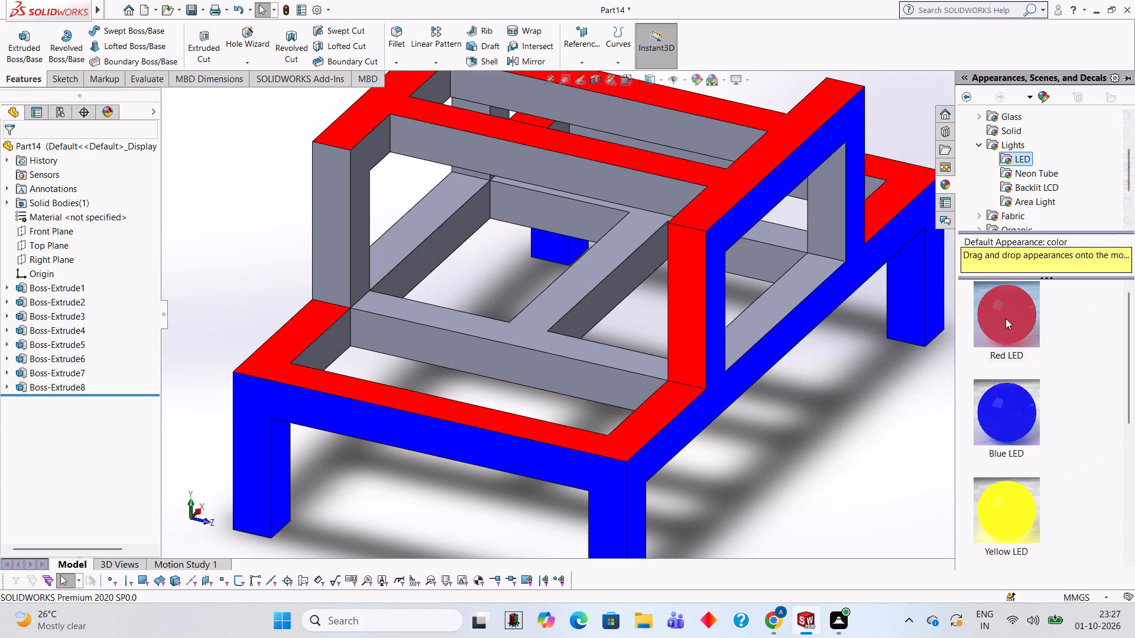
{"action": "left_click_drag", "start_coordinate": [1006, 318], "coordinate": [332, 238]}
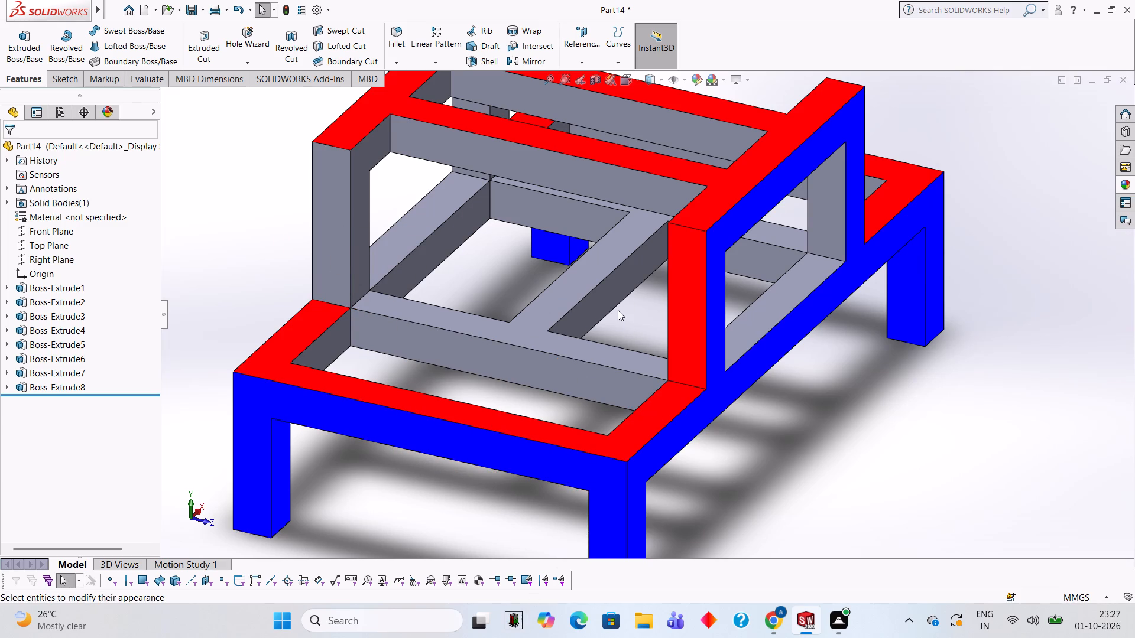
Apply the Yellow LED appearance to only the shared top face of the lower crossbars and their central connecting bar.
{"action": "scroll", "coordinate": [579, 334], "scroll_direction": "up", "scroll_amount": 1}
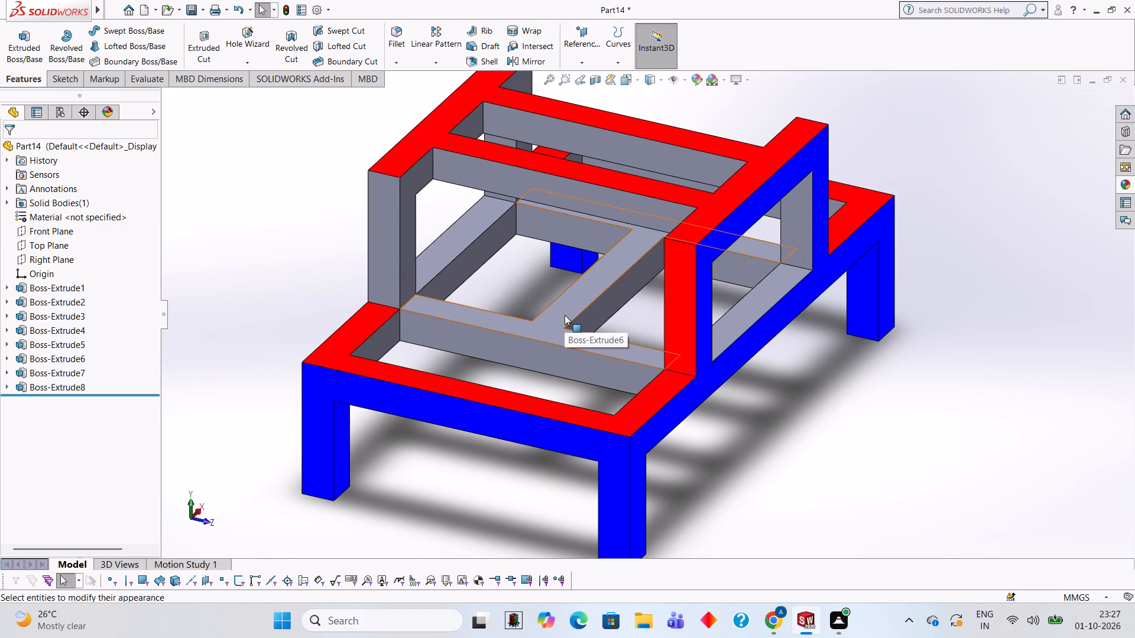
{"action": "middle_click_drag", "start_coordinate": [560, 315], "coordinate": [542, 362]}
{"action": "scroll", "coordinate": [544, 346], "scroll_direction": "up", "scroll_amount": 2}
{"action": "middle_click_drag", "start_coordinate": [543, 338], "coordinate": [555, 318]}
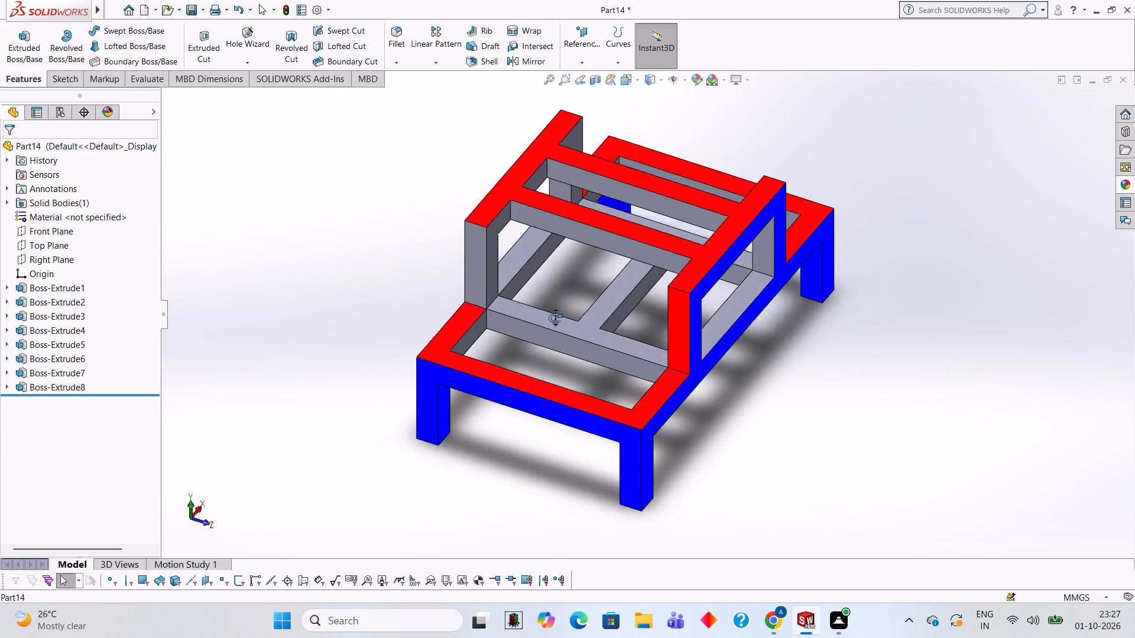
{"action": "middle_click_drag", "start_coordinate": [555, 318], "coordinate": [558, 325]}
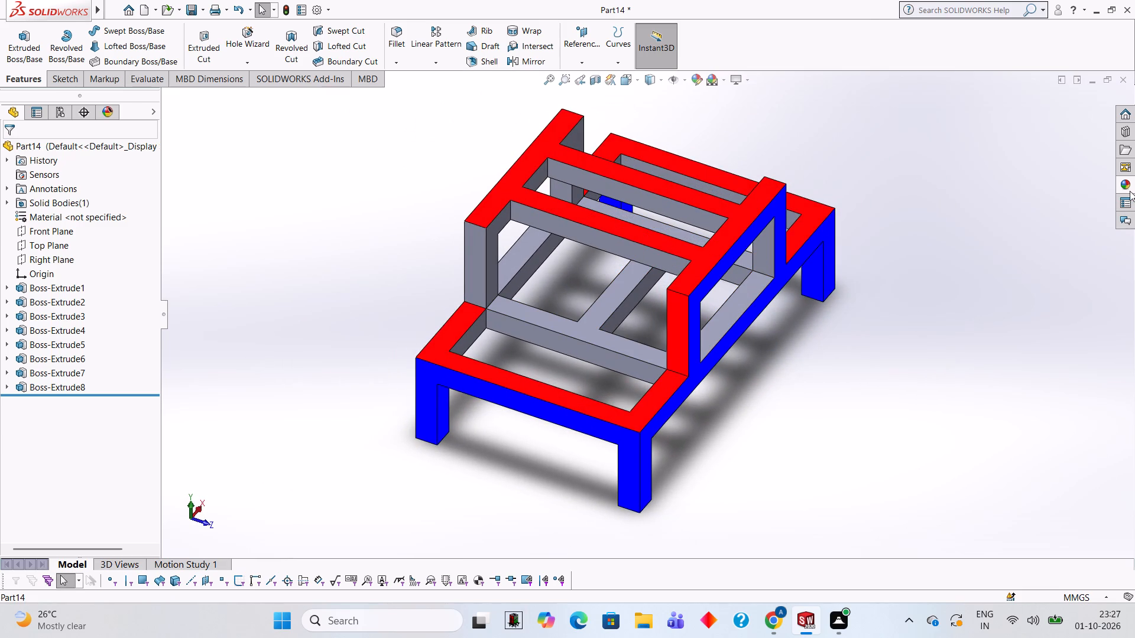
{"action": "left_click", "coordinate": [1126, 183]}
{"action": "left_click_drag", "start_coordinate": [1003, 517], "coordinate": [594, 338]}
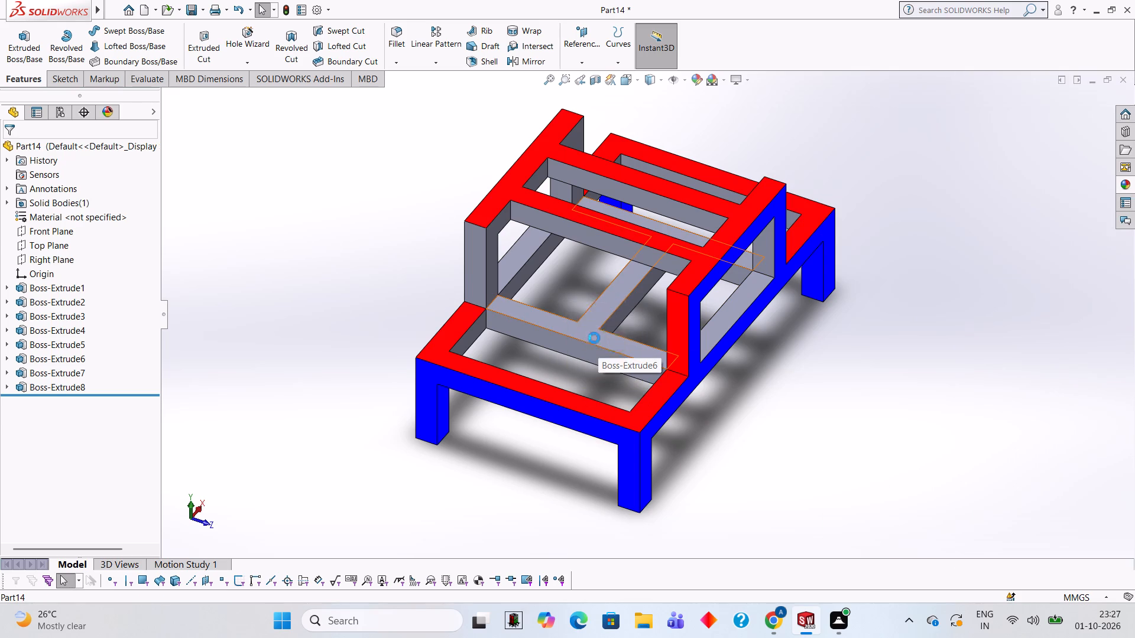
{"action": "left_click", "coordinate": [594, 338]}
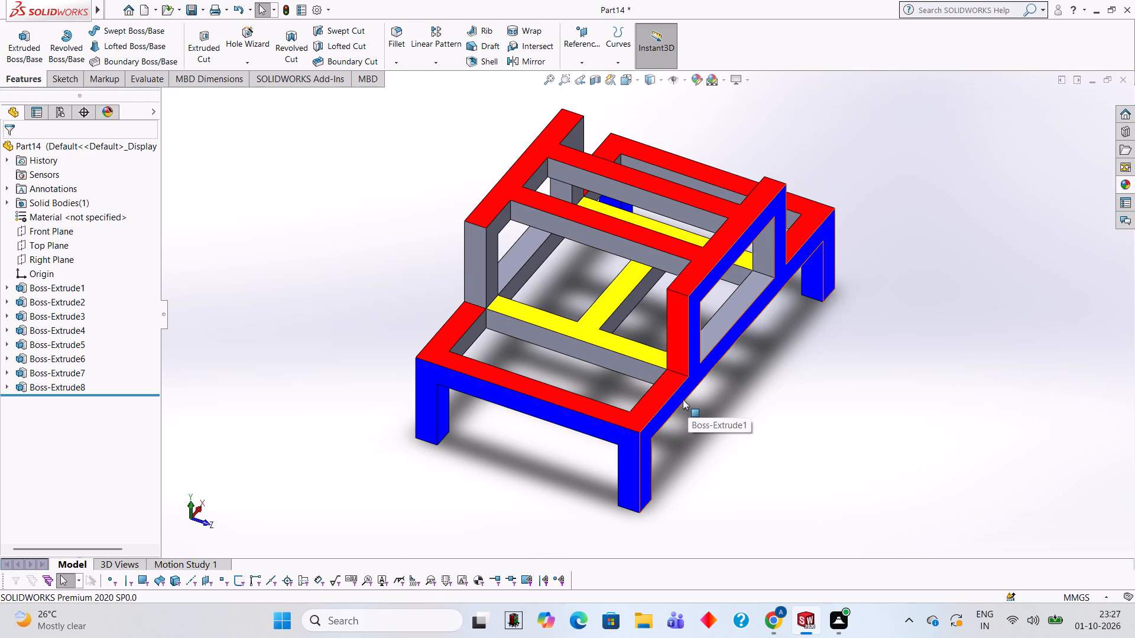
Apply the Yellow LED appearance to only the base rail's top face inside the upper frame opening on the positive Z side.
{"action": "middle_click_drag", "start_coordinate": [785, 329], "coordinate": [768, 331]}
{"action": "scroll", "coordinate": [743, 287], "scroll_direction": "down", "scroll_amount": 2}
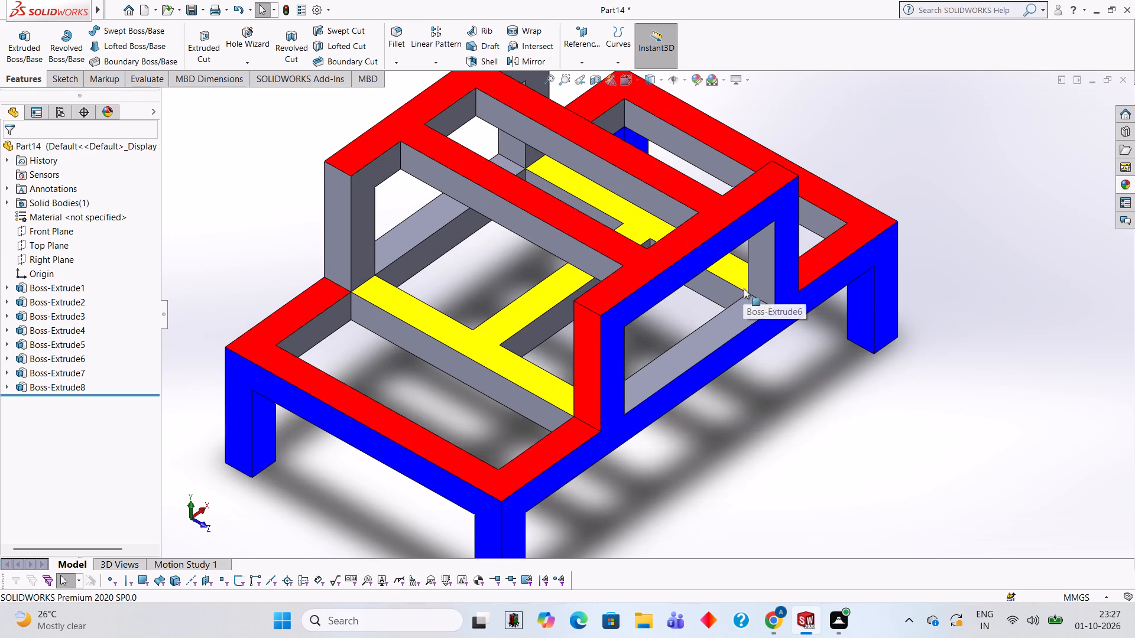
{"action": "left_click", "coordinate": [1133, 187]}
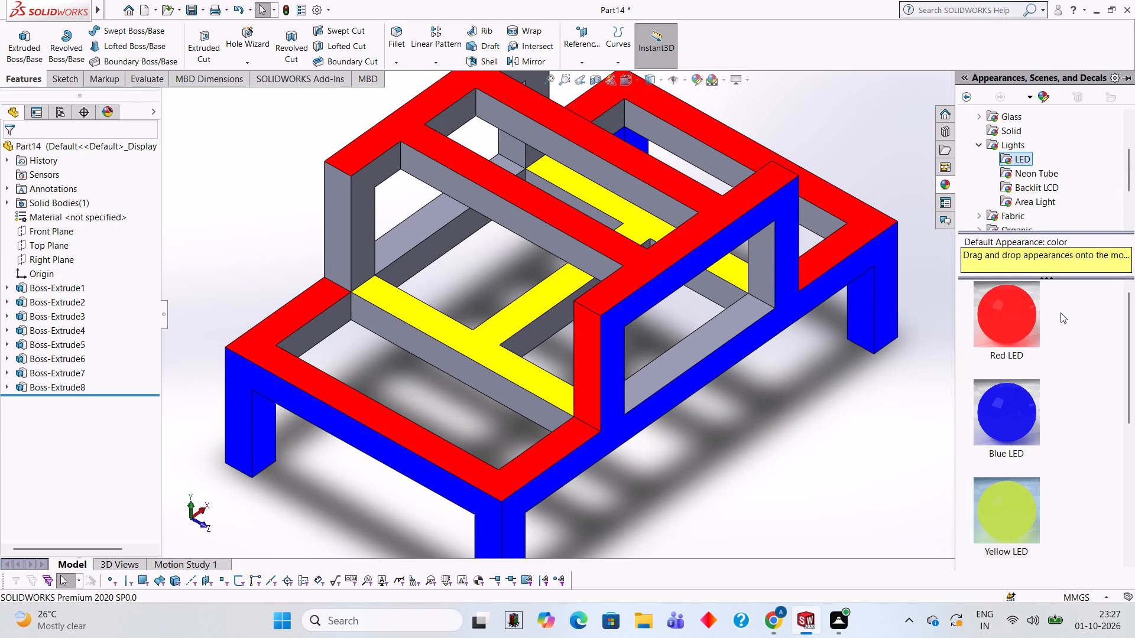
{"action": "left_click_drag", "start_coordinate": [1024, 513], "coordinate": [701, 347]}
{"action": "left_click", "coordinate": [701, 347]}
Apply the Yellow LED appearance to only the base rail's top face inside the upper frame opening on the negative Z side.
{"action": "middle_click_drag", "start_coordinate": [698, 416], "coordinate": [843, 373]}
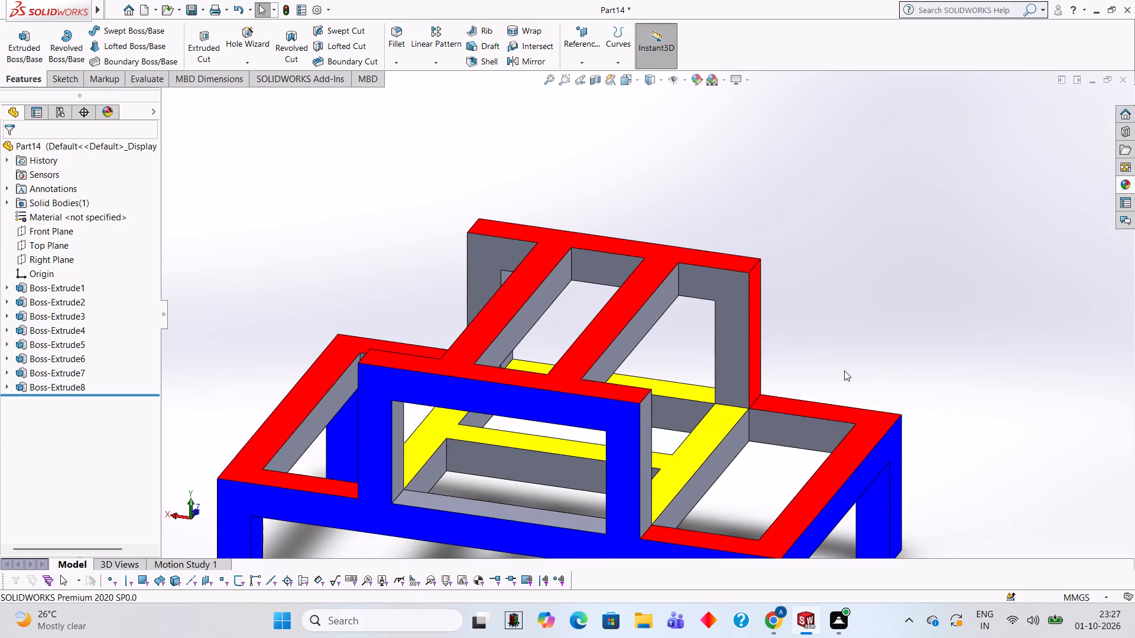
{"action": "scroll", "coordinate": [745, 409], "scroll_direction": "up", "scroll_amount": 2}
{"action": "middle_click_drag", "start_coordinate": [719, 334], "coordinate": [679, 384]}
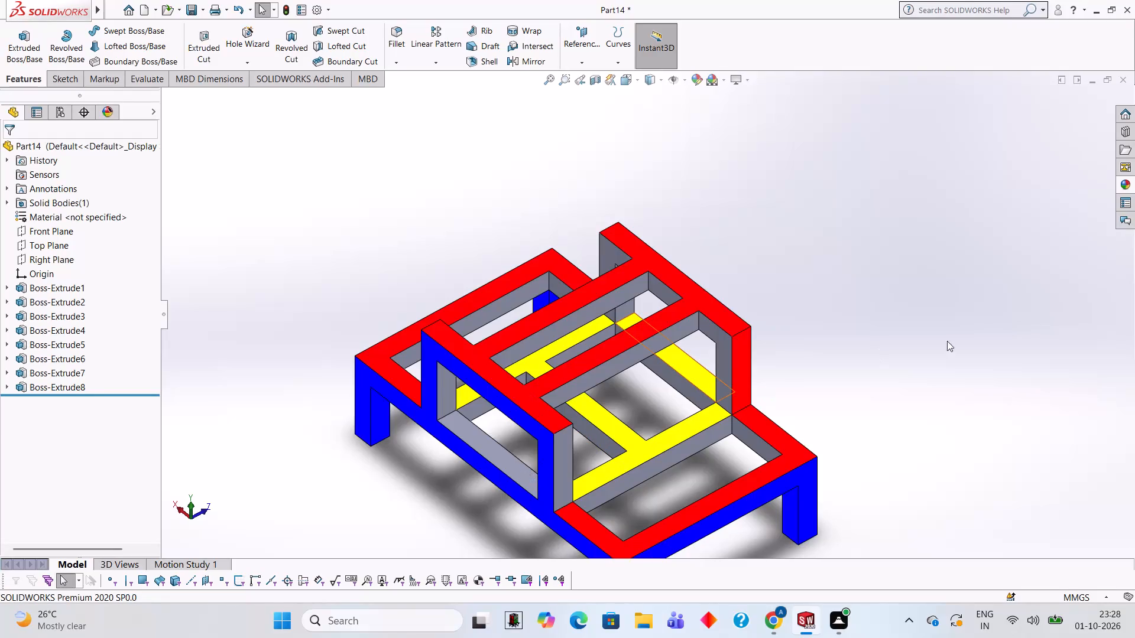
{"action": "left_click", "coordinate": [1128, 188]}
{"action": "left_click_drag", "start_coordinate": [1004, 495], "coordinate": [618, 482]}
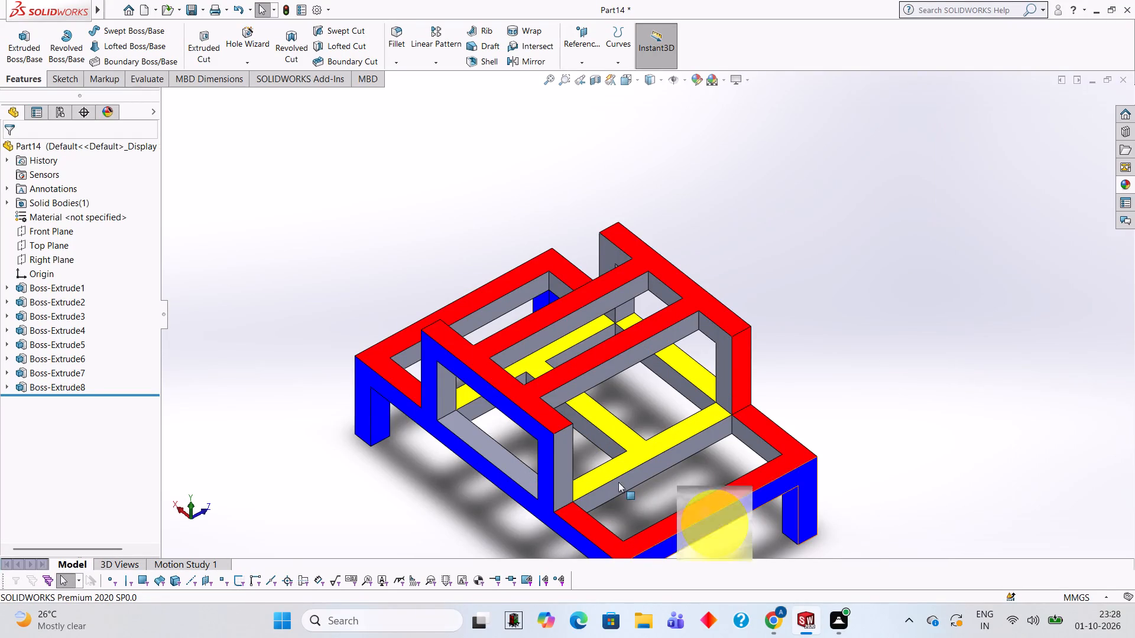
{"action": "left_click_drag", "start_coordinate": [618, 482], "coordinate": [483, 436]}
{"action": "left_click", "coordinate": [483, 436]}
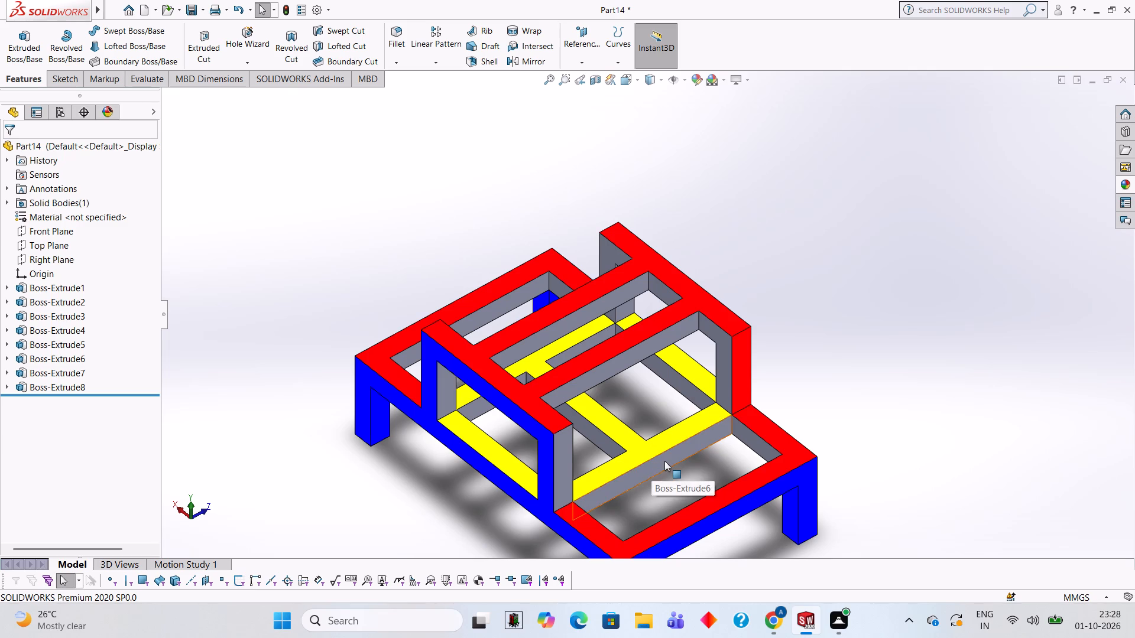
Apply the Green LED appearance to only the negative-X-facing side face of the upper crossbar nearest the negative X end.
{"action": "scroll", "coordinate": [675, 440], "scroll_direction": "up", "scroll_amount": 2}
{"action": "scroll", "coordinate": [675, 440], "scroll_direction": "down", "scroll_amount": 1}
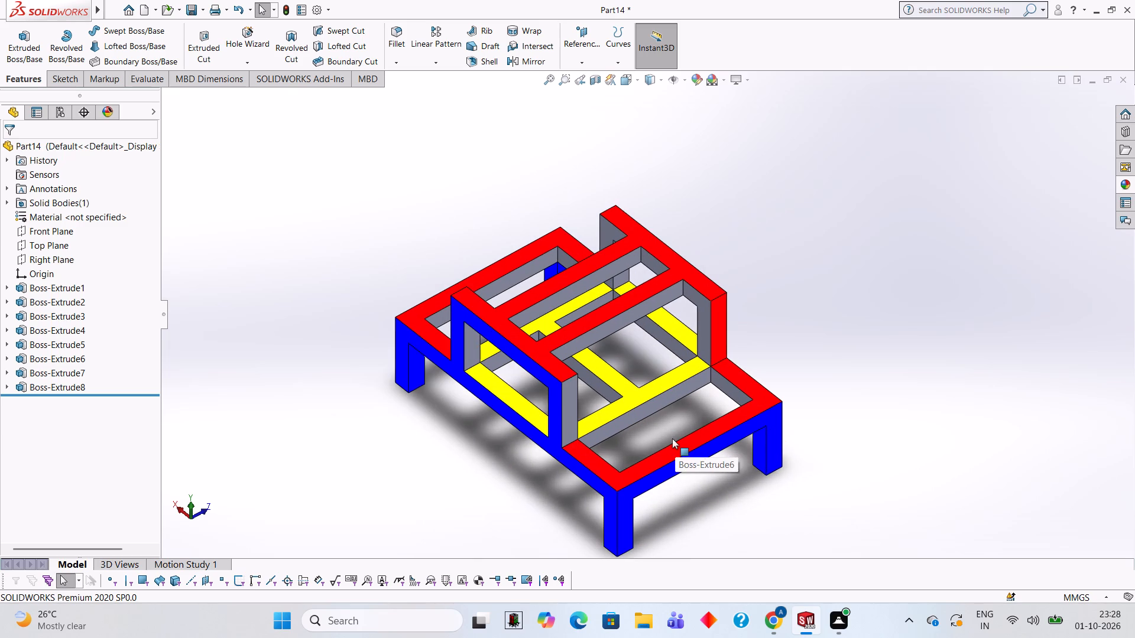
{"action": "middle_click_drag", "start_coordinate": [672, 438], "coordinate": [617, 337]}
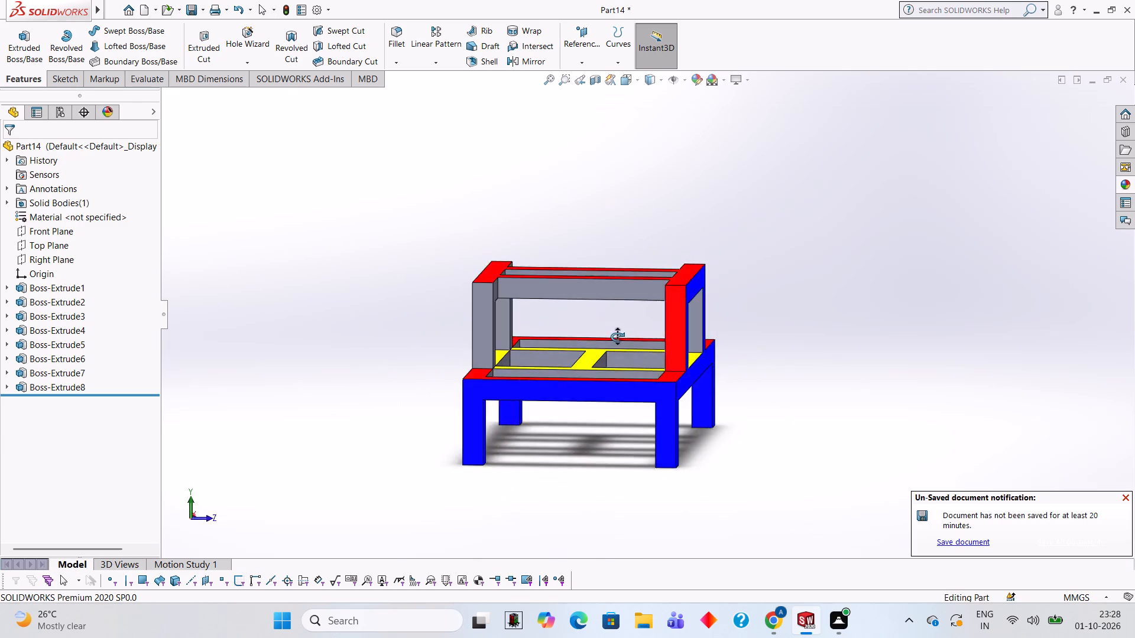
{"action": "middle_click_drag", "start_coordinate": [617, 337], "coordinate": [672, 397]}
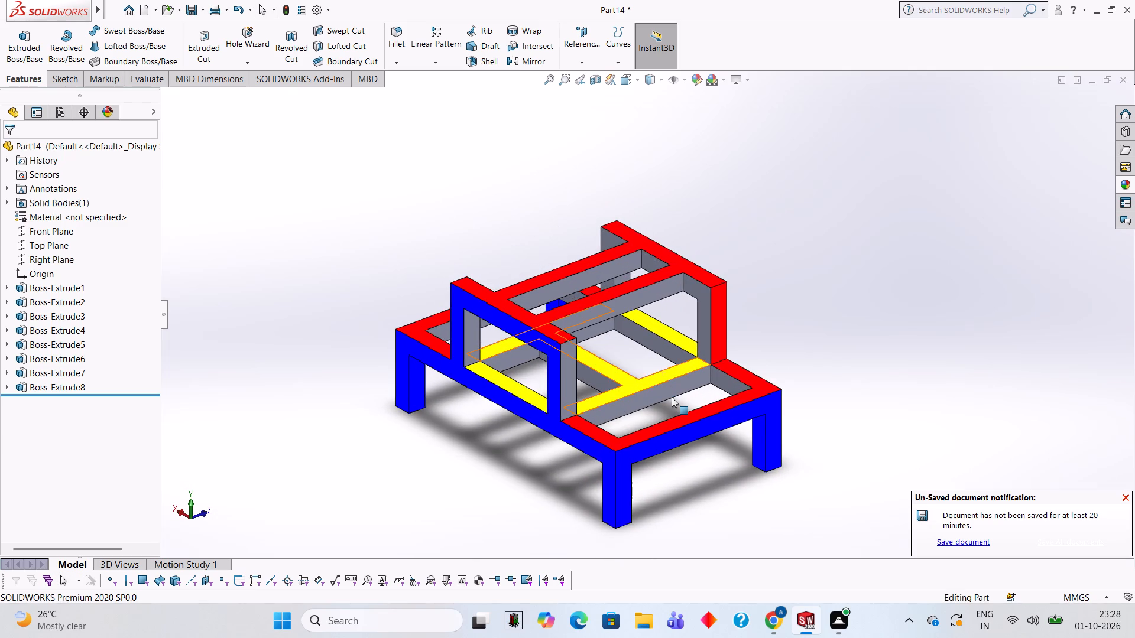
{"action": "scroll", "coordinate": [648, 396], "scroll_direction": "down", "scroll_amount": 1}
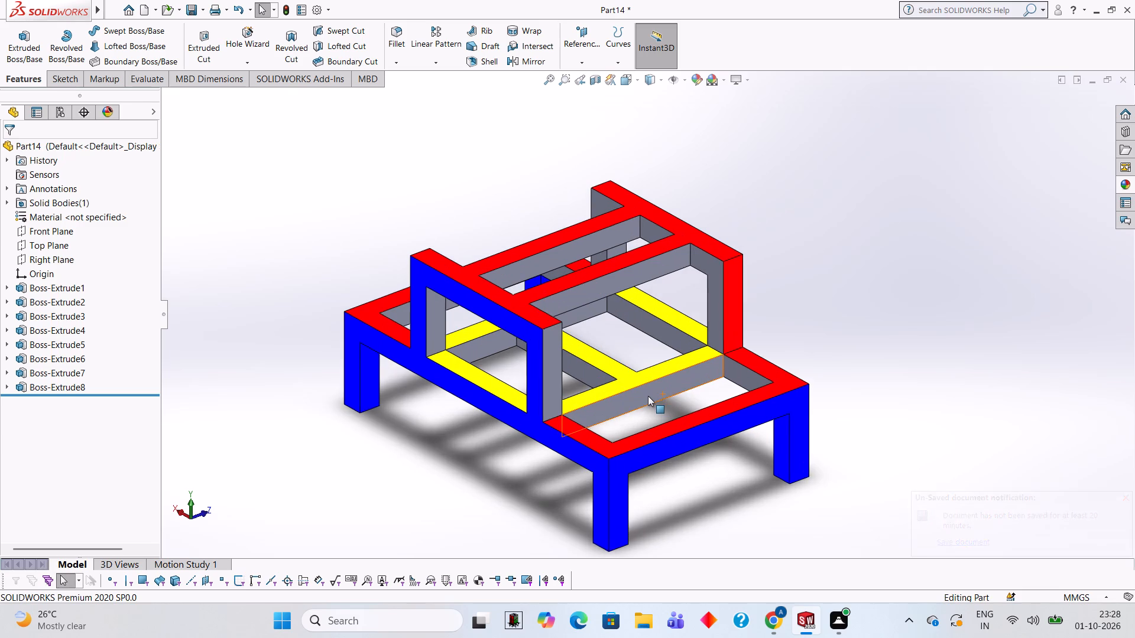
{"action": "scroll", "coordinate": [648, 396], "scroll_direction": "down", "scroll_amount": 1}
{"action": "scroll", "coordinate": [689, 363], "scroll_direction": "down", "scroll_amount": 1}
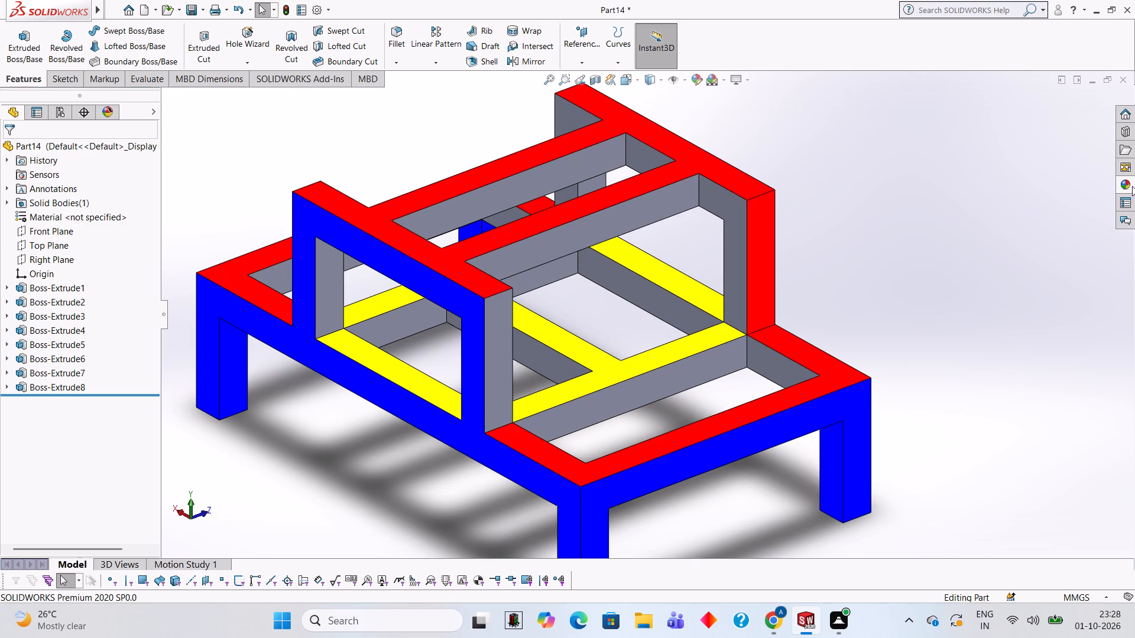
{"action": "left_click", "coordinate": [1132, 186]}
{"action": "scroll", "coordinate": [1003, 424], "scroll_direction": "down", "scroll_amount": 2}
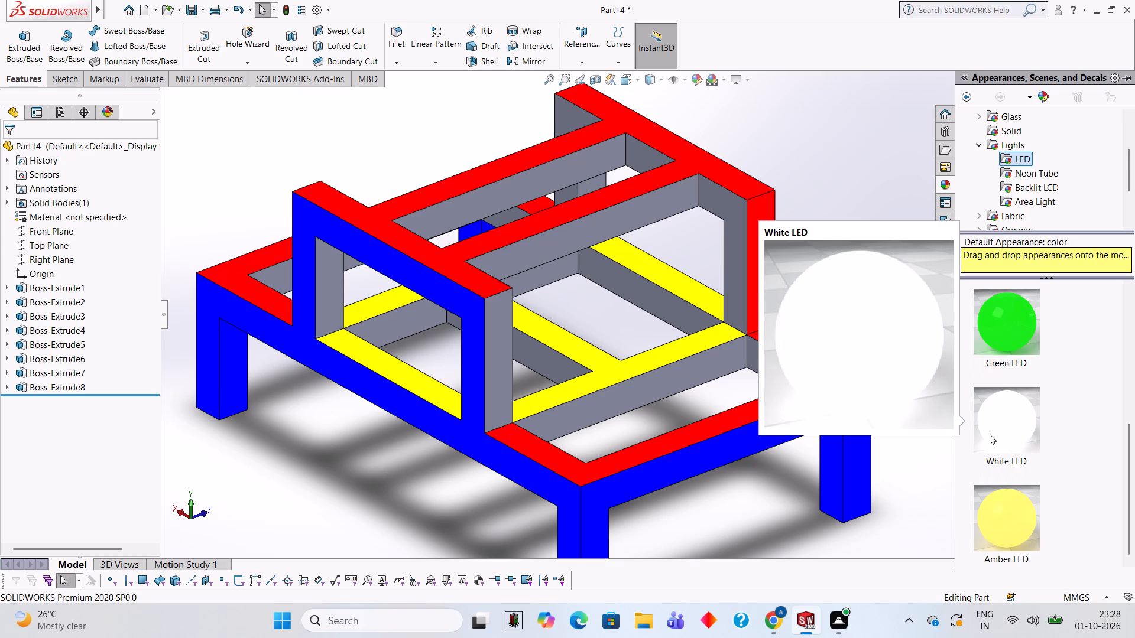
{"action": "left_click_drag", "start_coordinate": [998, 332], "coordinate": [567, 304]}
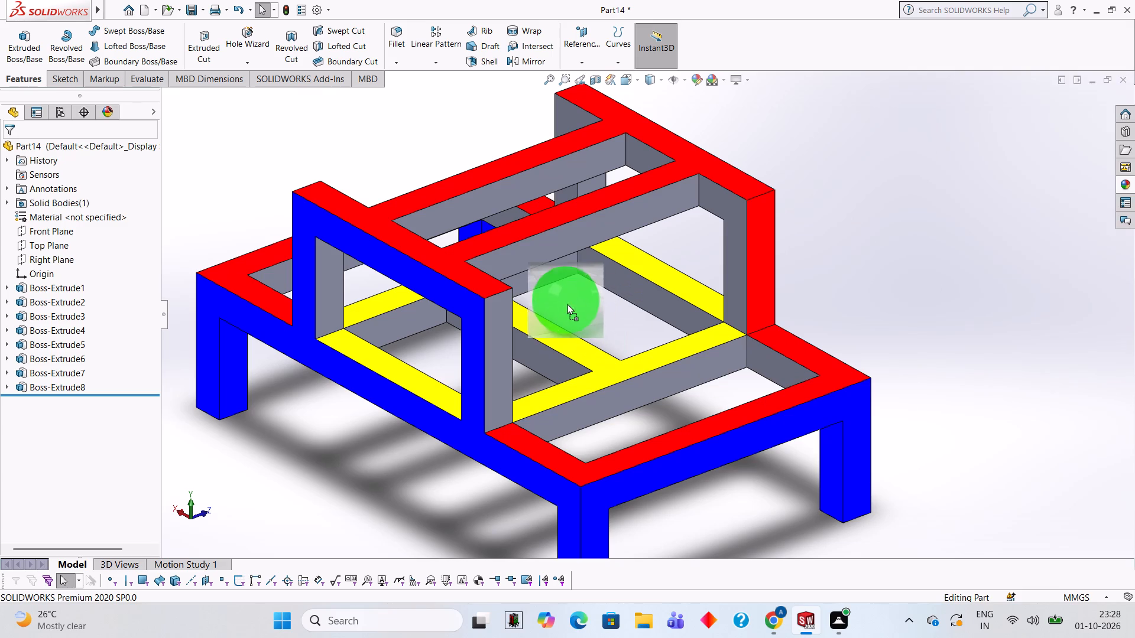
{"action": "left_click_drag", "start_coordinate": [567, 304], "coordinate": [542, 255]}
{"action": "left_click", "coordinate": [542, 255]}
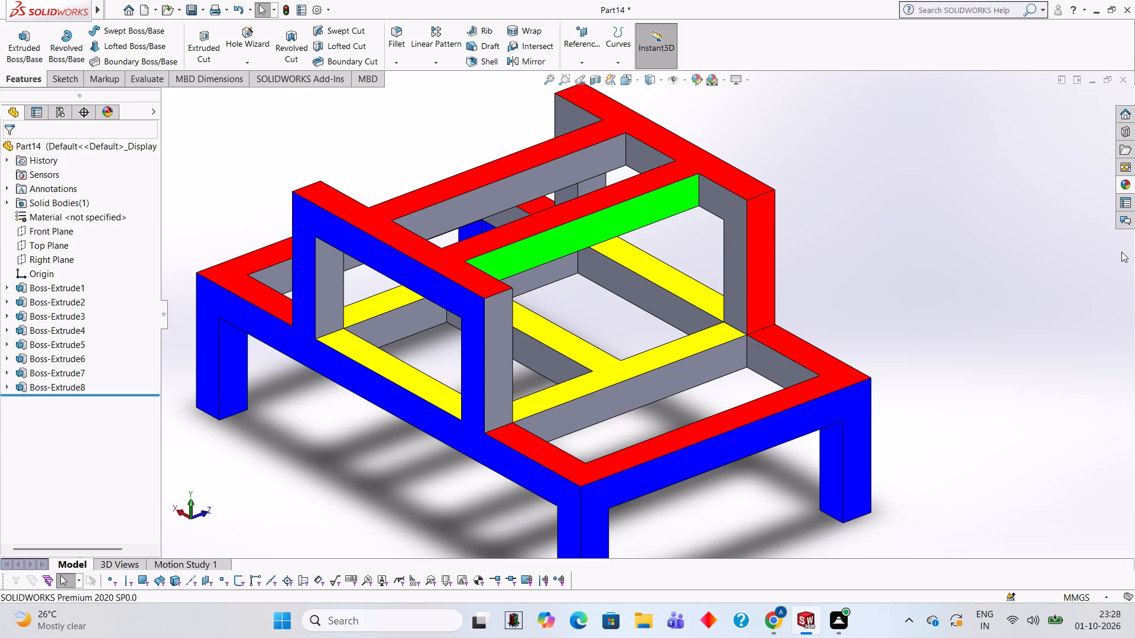
Apply the Green LED appearance to only the negative-X-facing side face of the lower crossbar nearest the negative X end.
{"action": "left_click", "coordinate": [1126, 188]}
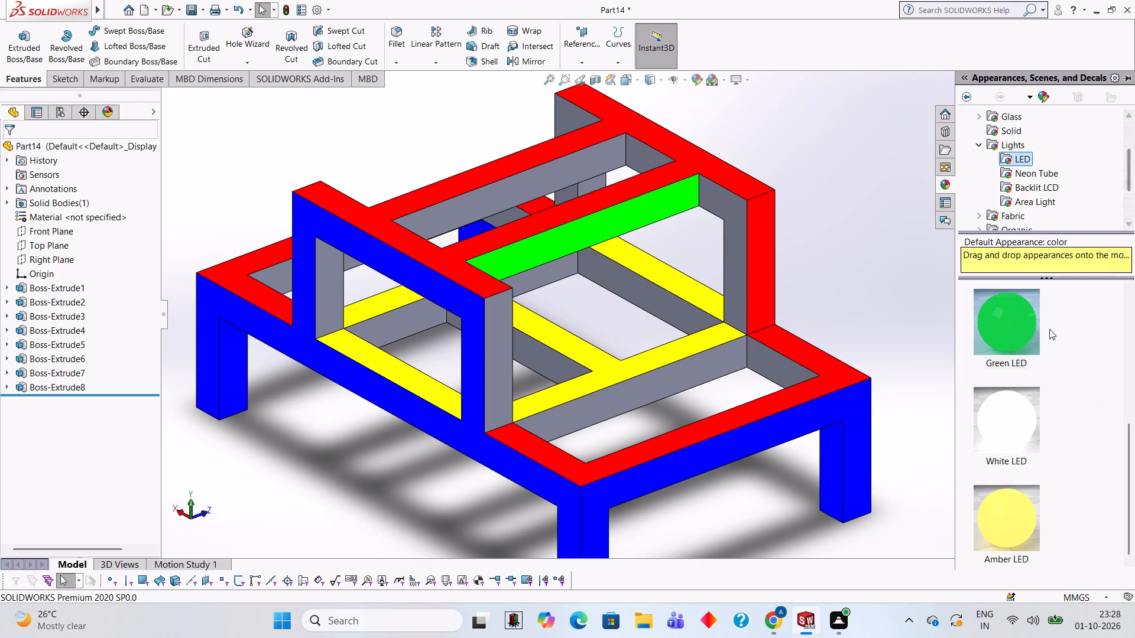
{"action": "left_click_drag", "start_coordinate": [1016, 330], "coordinate": [691, 380]}
{"action": "left_click", "coordinate": [691, 380]}
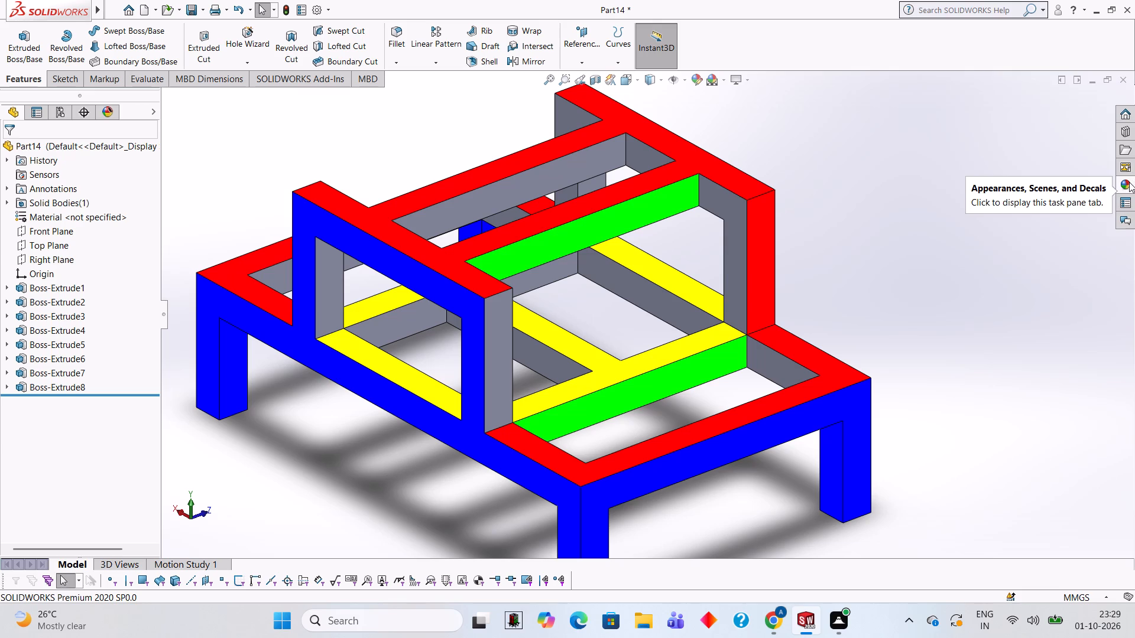
Apply the Green LED appearance to only the inner face, towards the negative X end, of the upper frame on the positive Z side.
{"action": "left_click", "coordinate": [1129, 182]}
{"action": "left_click_drag", "start_coordinate": [1006, 306], "coordinate": [729, 203]}
{"action": "left_click", "coordinate": [729, 203]}
{"action": "middle_click_drag", "start_coordinate": [926, 253], "coordinate": [905, 255]}
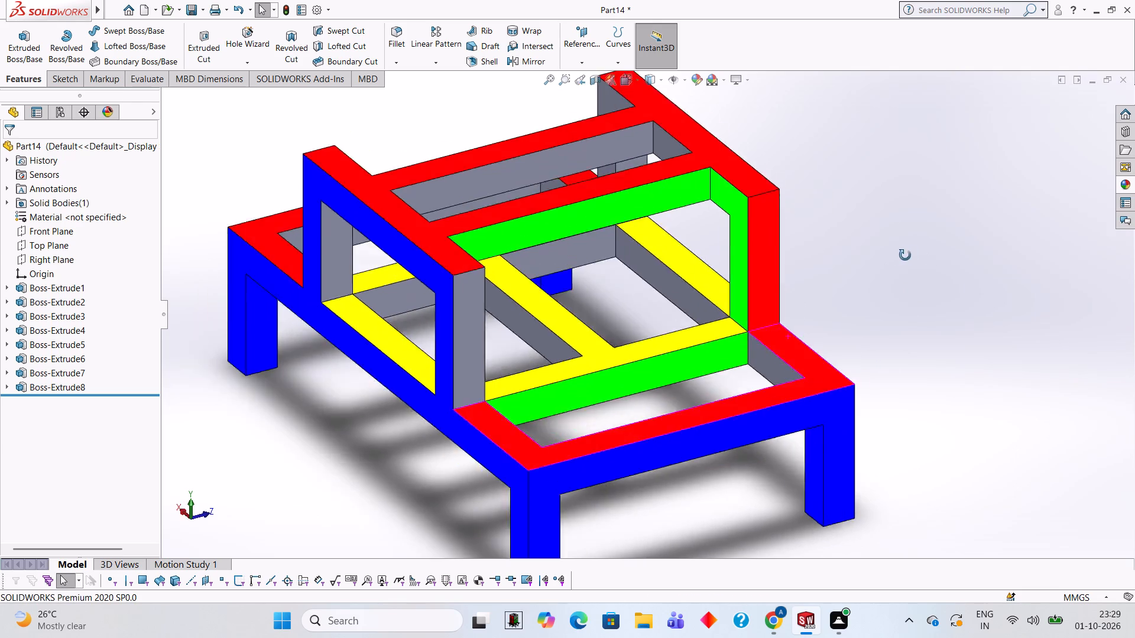
Apply the Green LED appearance to only the negative-X-facing end face of the upper frame on the negative Z side.
{"action": "middle_click_drag", "start_coordinate": [905, 255], "coordinate": [847, 221]}
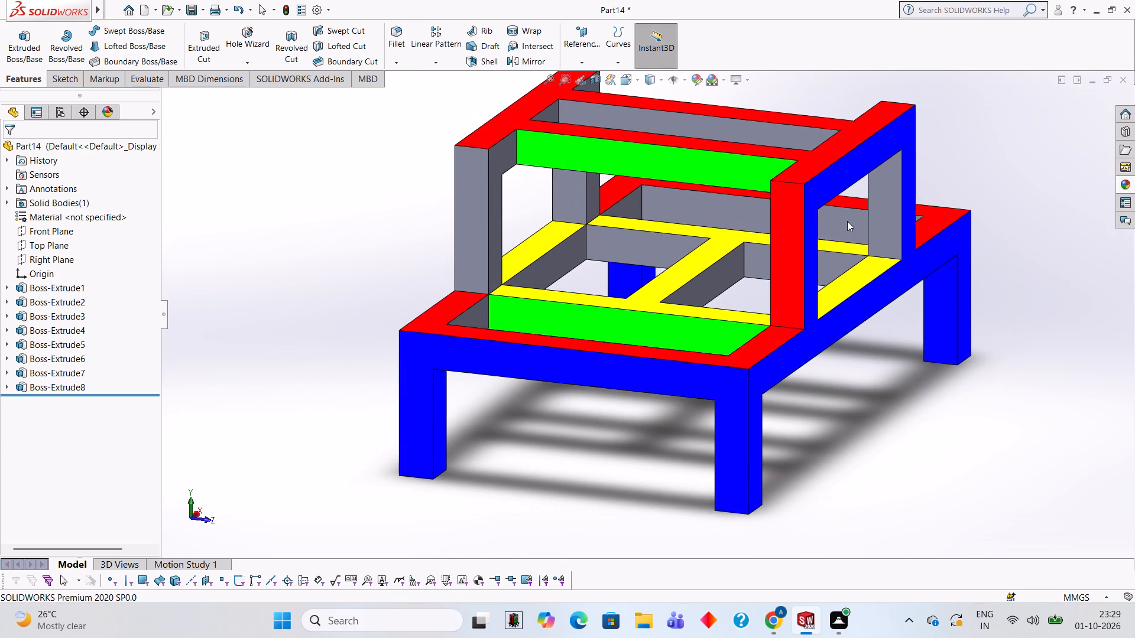
{"action": "left_click", "coordinate": [1124, 181]}
{"action": "left_click_drag", "start_coordinate": [1014, 327], "coordinate": [475, 211]}
{"action": "left_click", "coordinate": [475, 211]}
{"action": "middle_click_drag", "start_coordinate": [618, 262], "coordinate": [589, 265]}
{"action": "scroll", "coordinate": [528, 157], "scroll_direction": "down", "scroll_amount": 2}
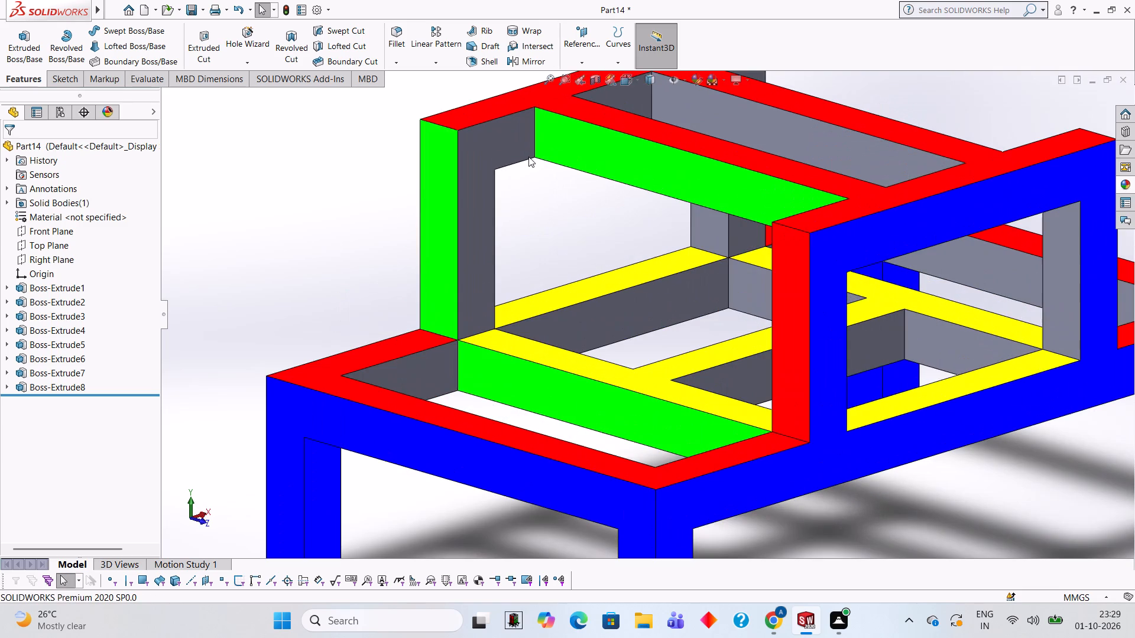
Apply the Green LED appearance to only the inner face, towards the negative X end, of the upper frame on the negative Z side.
{"action": "left_click", "coordinate": [1121, 184]}
{"action": "left_click_drag", "start_coordinate": [1009, 331], "coordinate": [504, 165]}
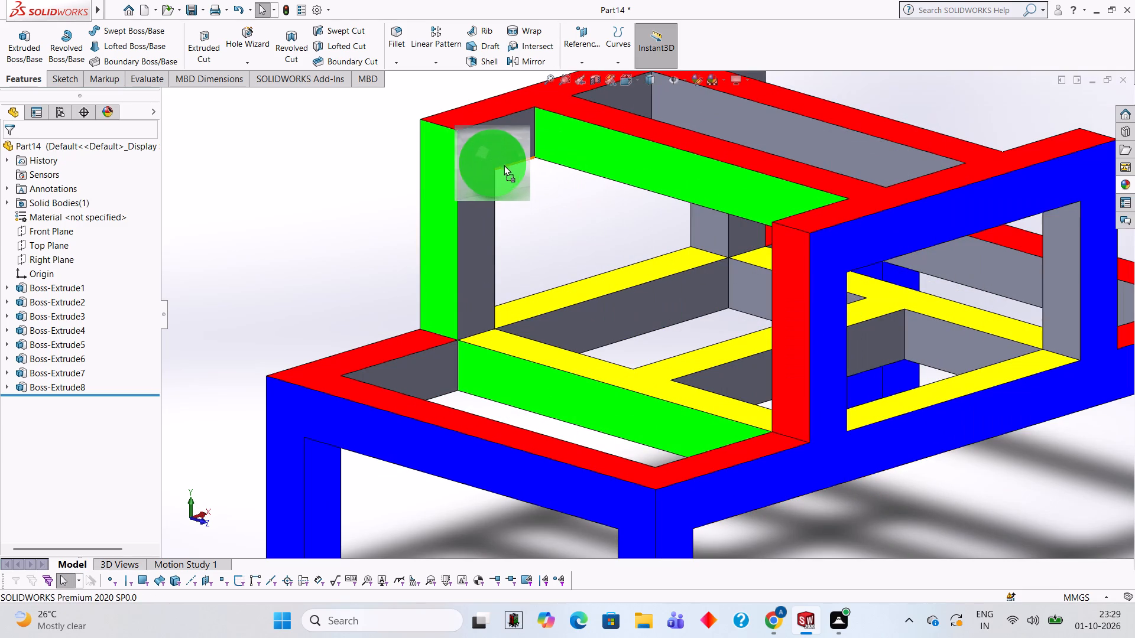
{"action": "left_click_drag", "start_coordinate": [504, 165], "coordinate": [498, 161]}
{"action": "left_click", "coordinate": [498, 161]}
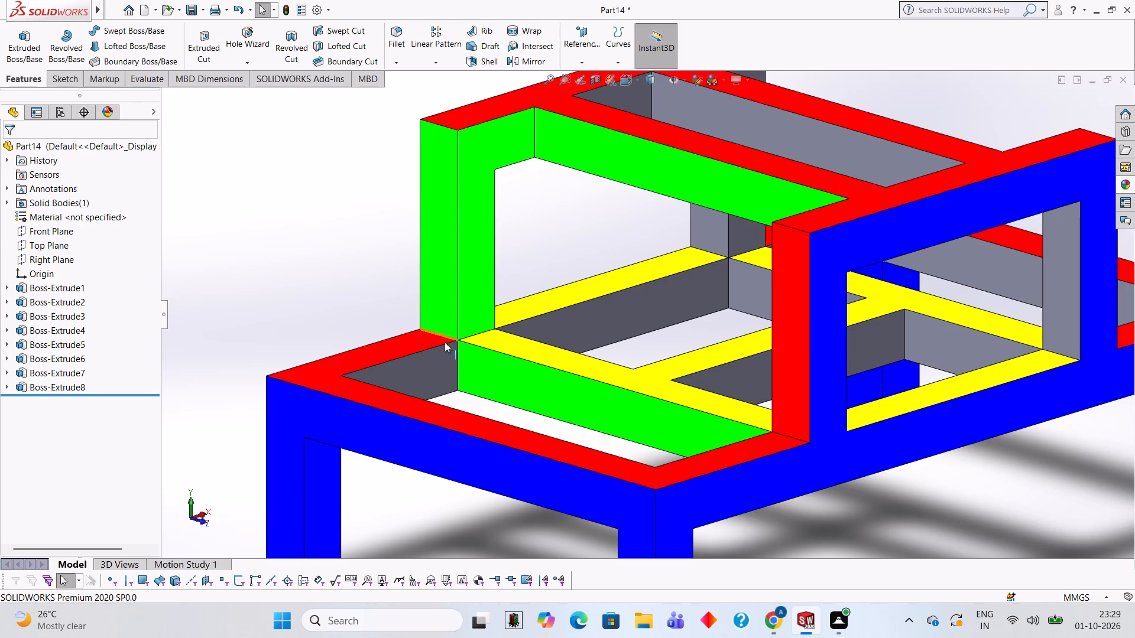
Apply the Green LED appearance to the whole solid body, picked at the inner face of the base's negative X end rail.
{"action": "middle_click_drag", "start_coordinate": [453, 391], "coordinate": [398, 396]}
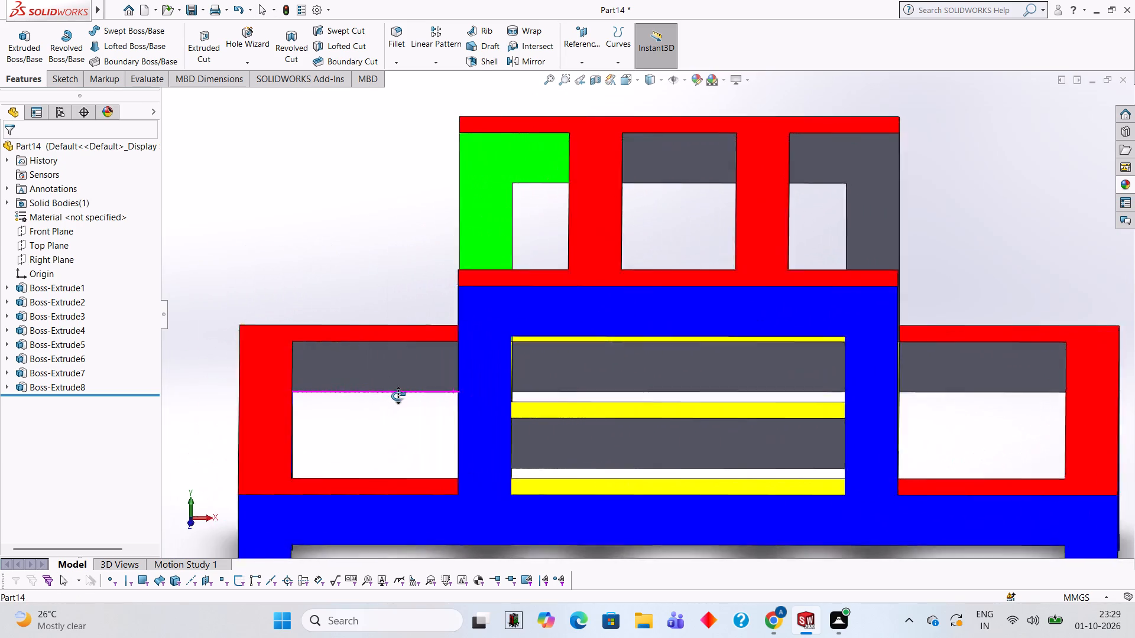
{"action": "middle_click_drag", "start_coordinate": [398, 396], "coordinate": [448, 431]}
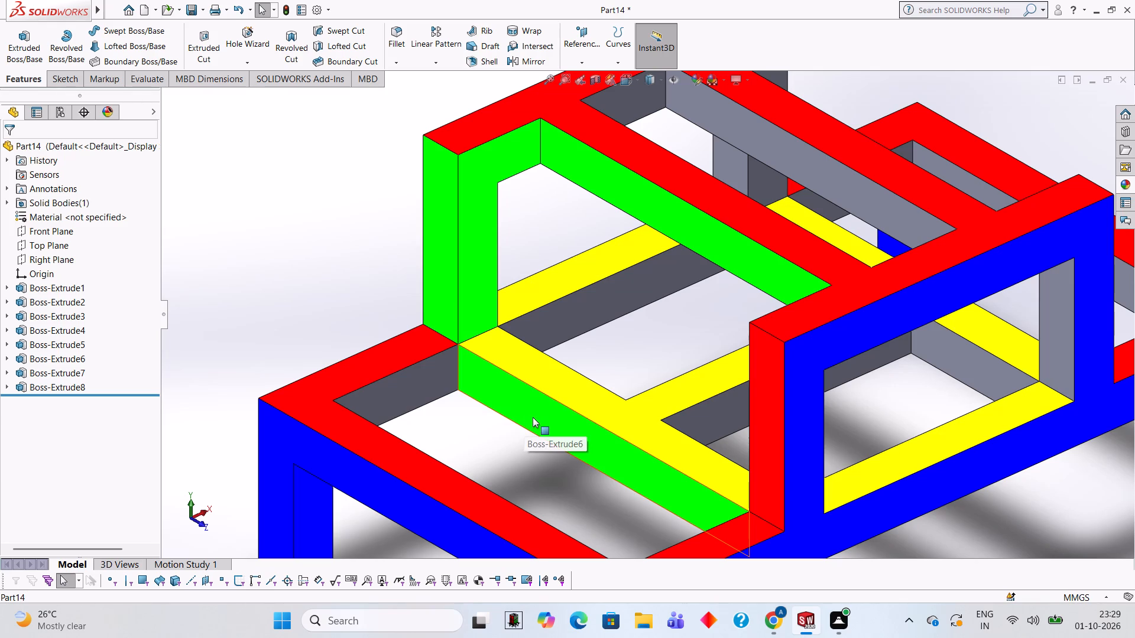
{"action": "middle_click_drag", "start_coordinate": [633, 367], "coordinate": [577, 370]}
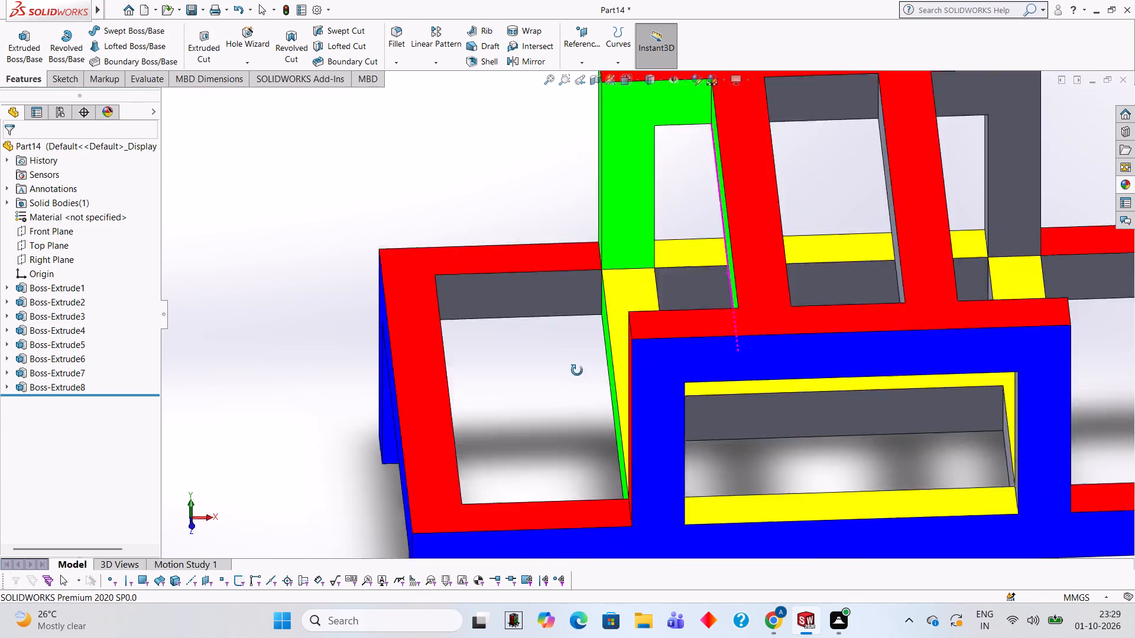
{"action": "middle_click_drag", "start_coordinate": [577, 370], "coordinate": [576, 374]}
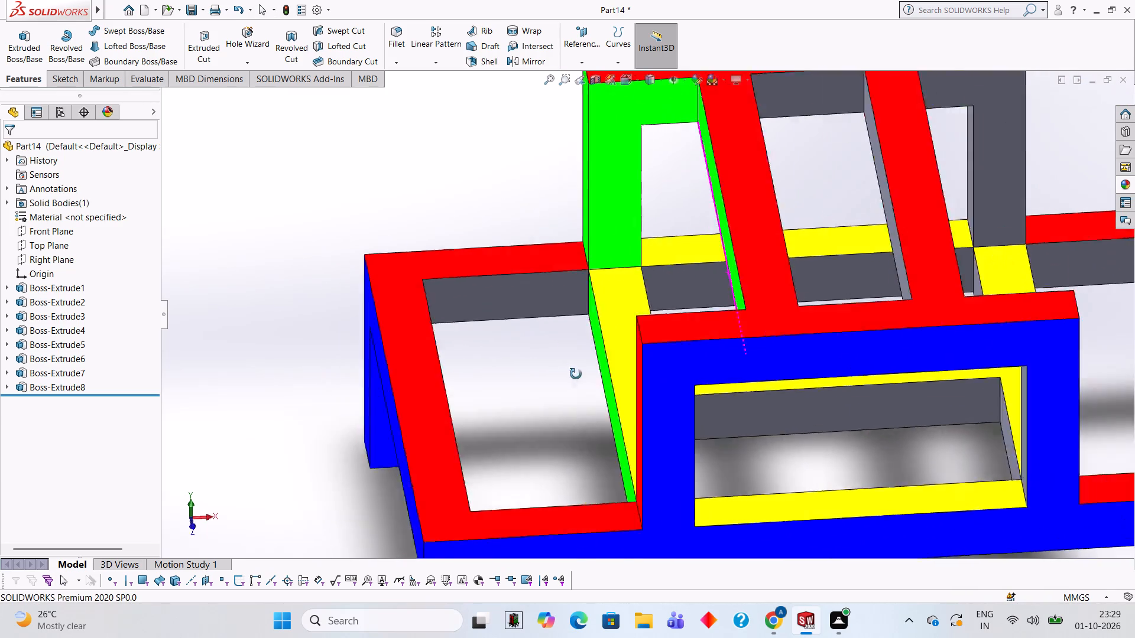
{"action": "middle_click_drag", "start_coordinate": [576, 374], "coordinate": [534, 378]}
{"action": "scroll", "coordinate": [465, 324], "scroll_direction": "down", "scroll_amount": 1}
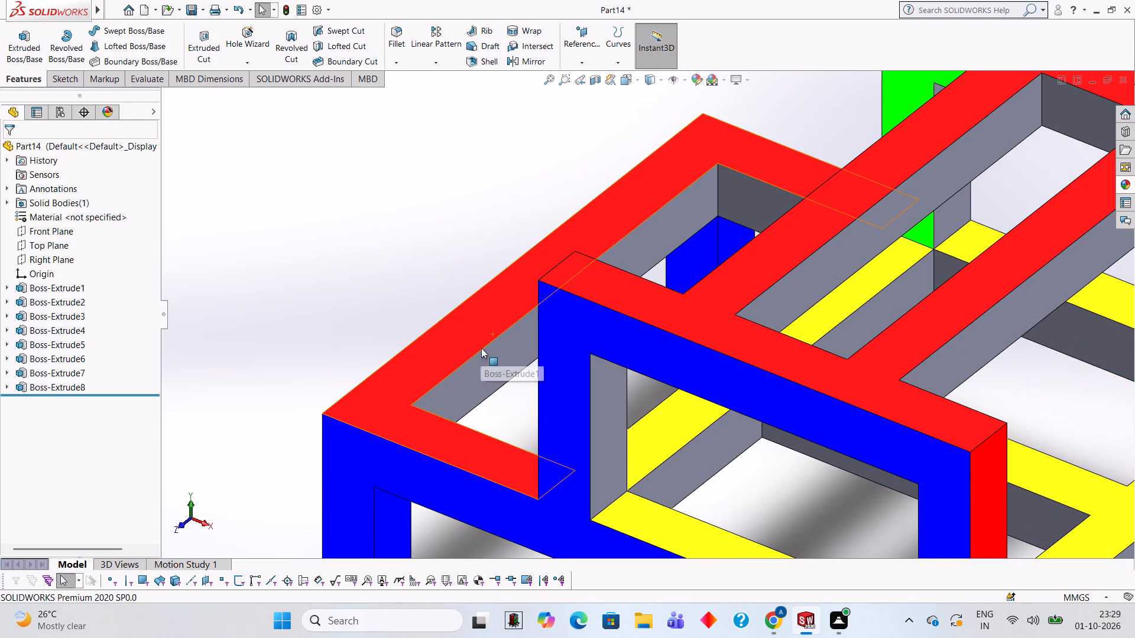
{"action": "middle_click_drag", "start_coordinate": [509, 346], "coordinate": [521, 350]}
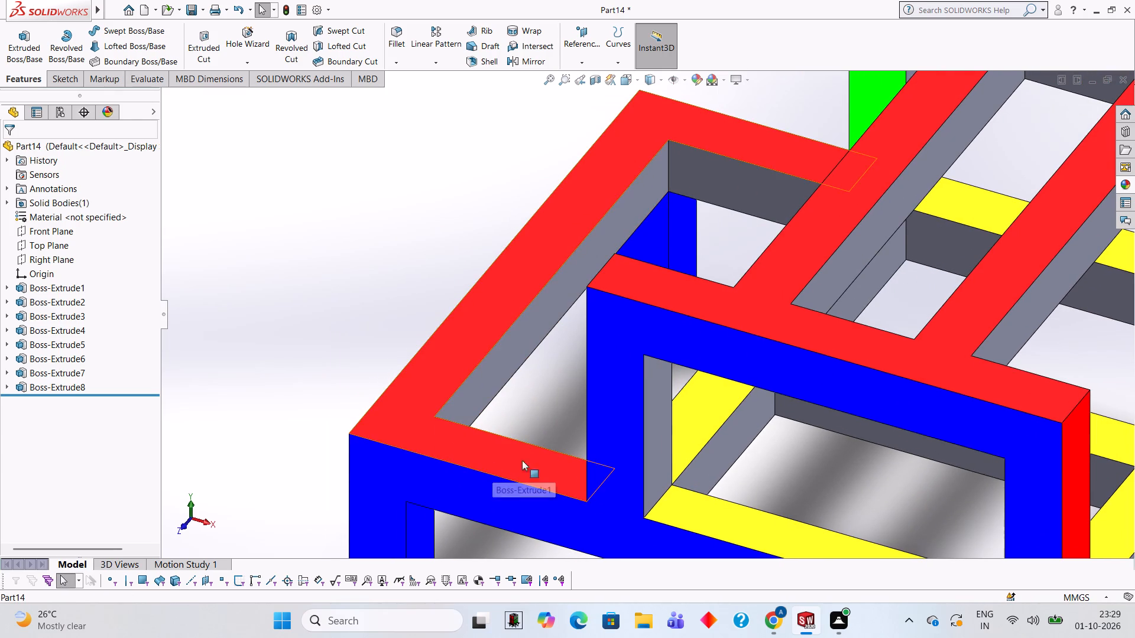
{"action": "left_click", "coordinate": [1130, 183]}
{"action": "left_click_drag", "start_coordinate": [1021, 320], "coordinate": [664, 185]}
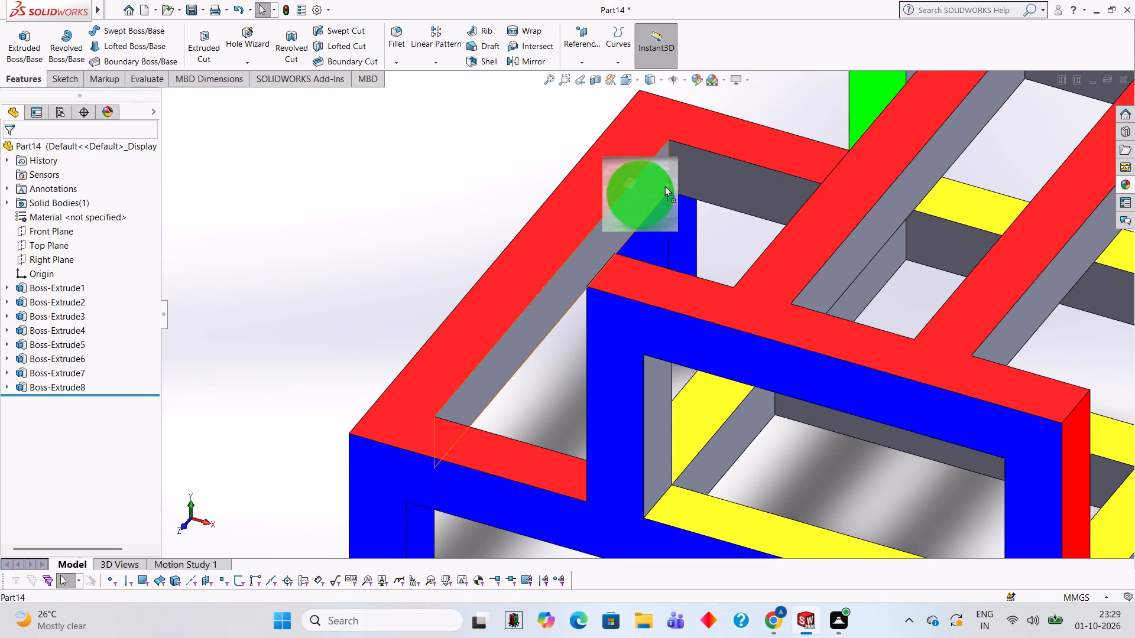
{"action": "left_click_drag", "start_coordinate": [664, 185], "coordinate": [659, 185]}
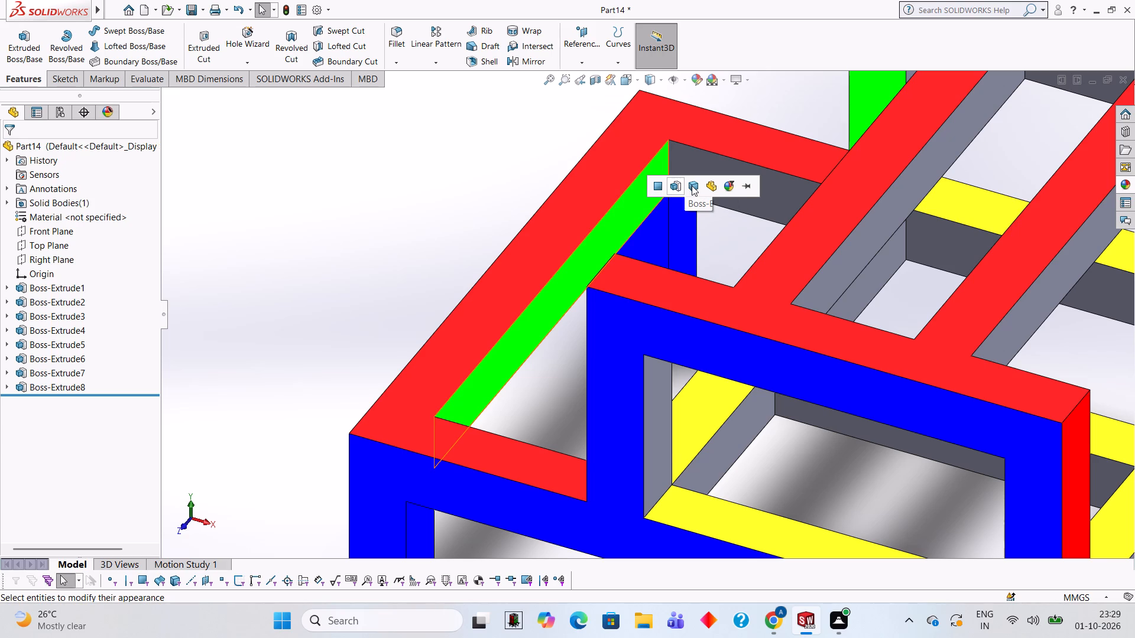
{"action": "left_click", "coordinate": [692, 185]}
Examine the coloured frame from several angles to check the face colours inside and outside.
{"action": "scroll", "coordinate": [727, 243], "scroll_direction": "up", "scroll_amount": 3}
{"action": "middle_click_drag", "start_coordinate": [740, 268], "coordinate": [789, 302]}
{"action": "scroll", "coordinate": [781, 300], "scroll_direction": "up", "scroll_amount": 1}
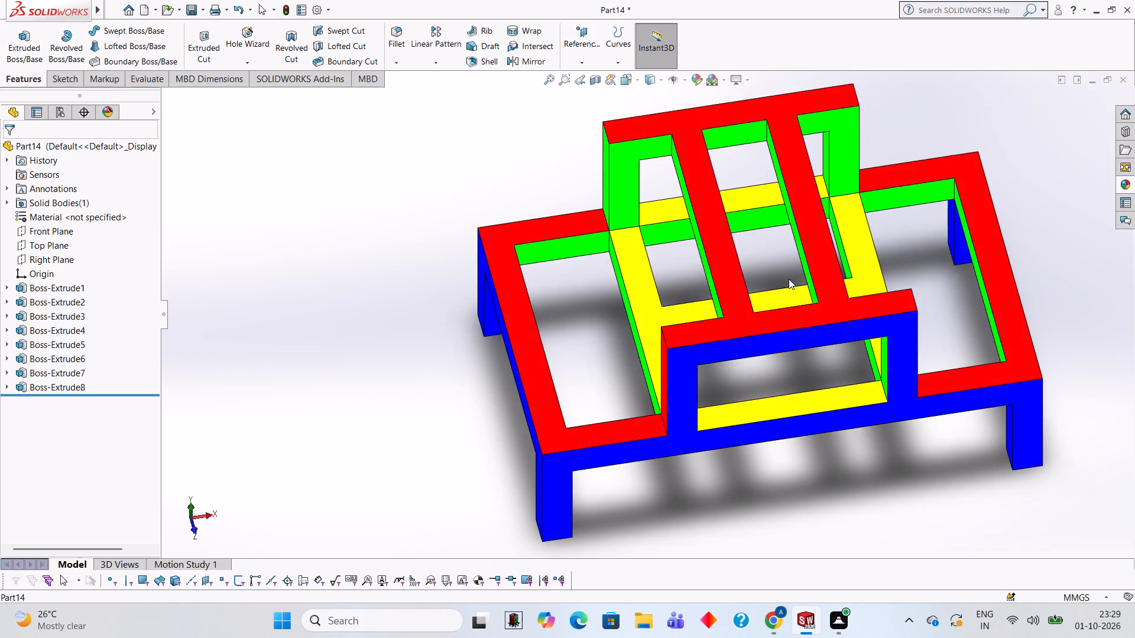
{"action": "scroll", "coordinate": [789, 268], "scroll_direction": "up", "scroll_amount": 2}
{"action": "middle_click_drag", "start_coordinate": [792, 269], "coordinate": [834, 232]}
{"action": "middle_click_drag", "start_coordinate": [804, 331], "coordinate": [708, 295]}
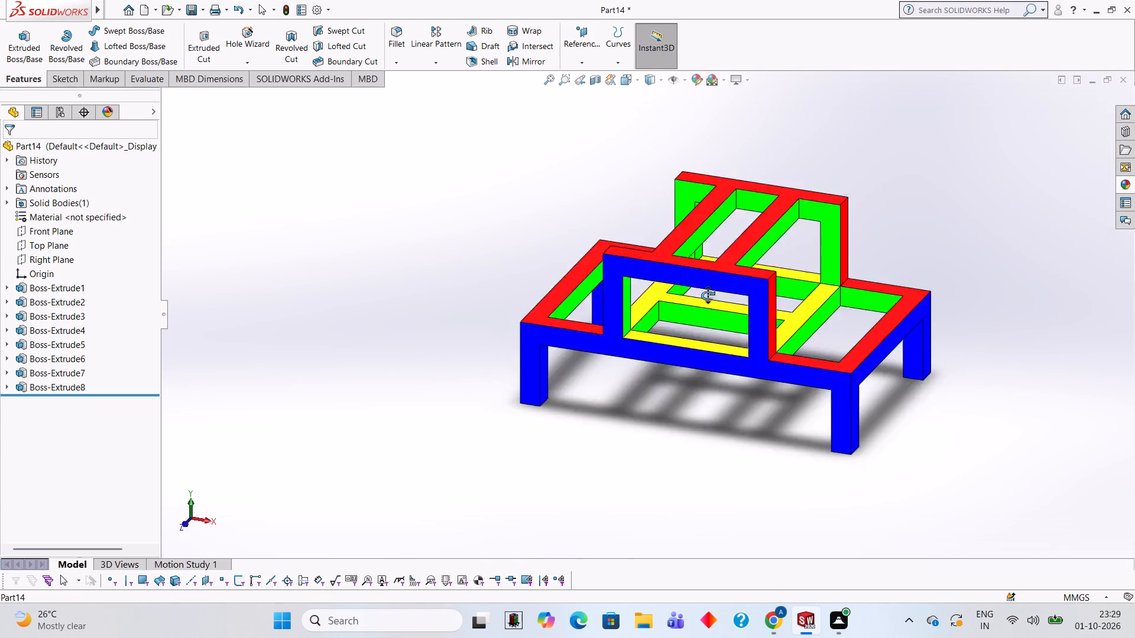
{"action": "middle_click_drag", "start_coordinate": [708, 295], "coordinate": [688, 320]}
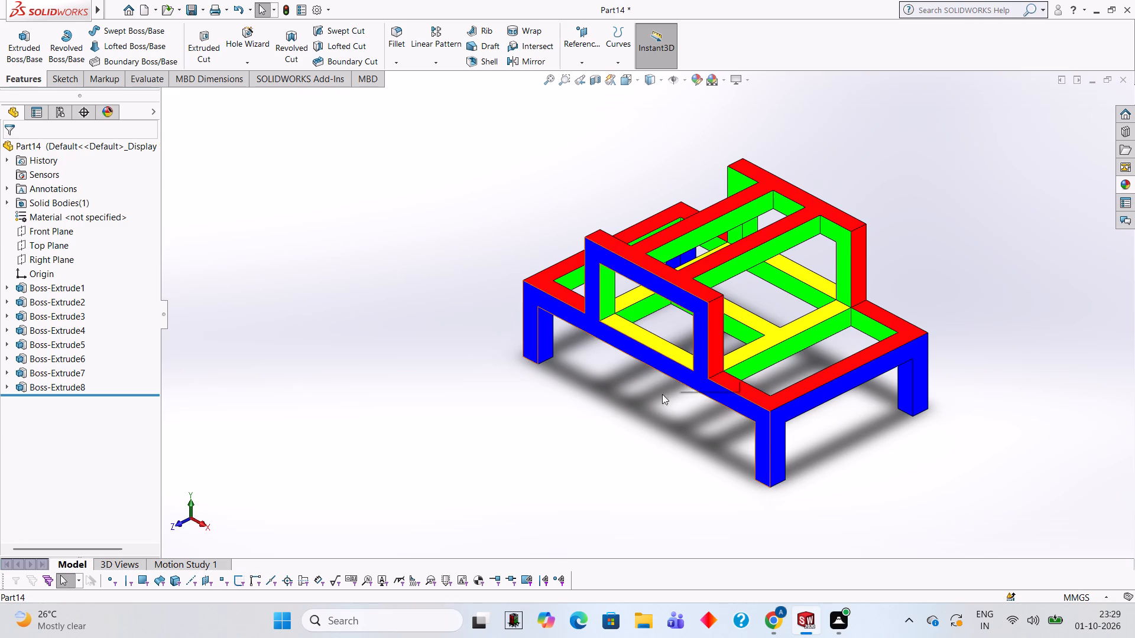
{"action": "scroll", "coordinate": [748, 338], "scroll_direction": "up", "scroll_amount": 1}
{"action": "middle_click_drag", "start_coordinate": [750, 338], "coordinate": [751, 285]}
{"action": "scroll", "coordinate": [751, 285], "scroll_direction": "down", "scroll_amount": 3}
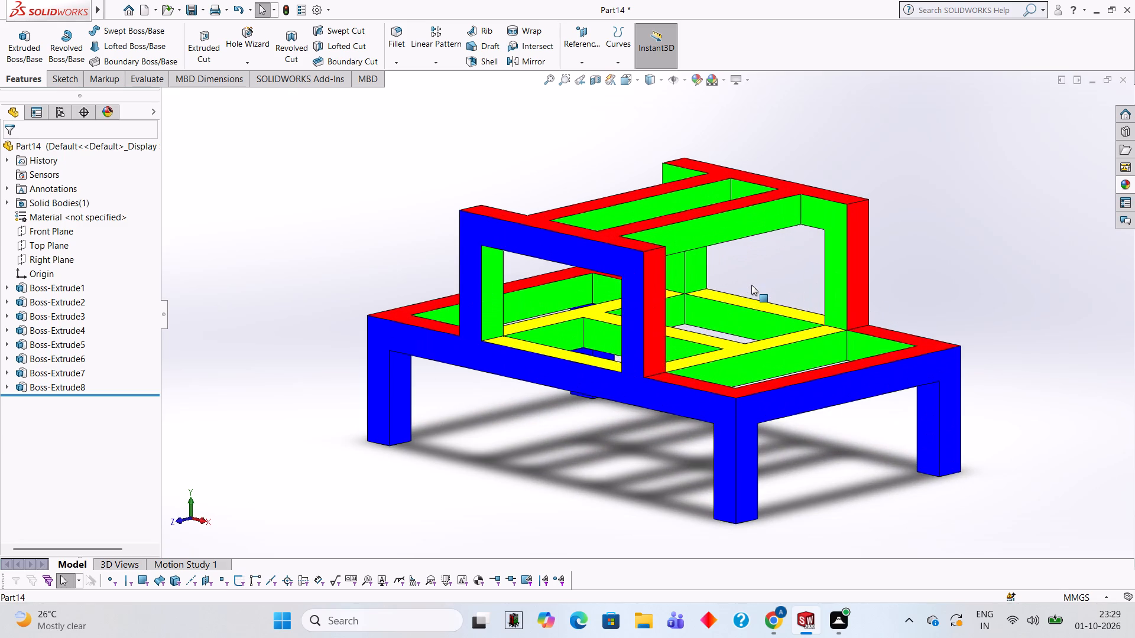
{"action": "scroll", "coordinate": [750, 337], "scroll_direction": "down", "scroll_amount": 1}
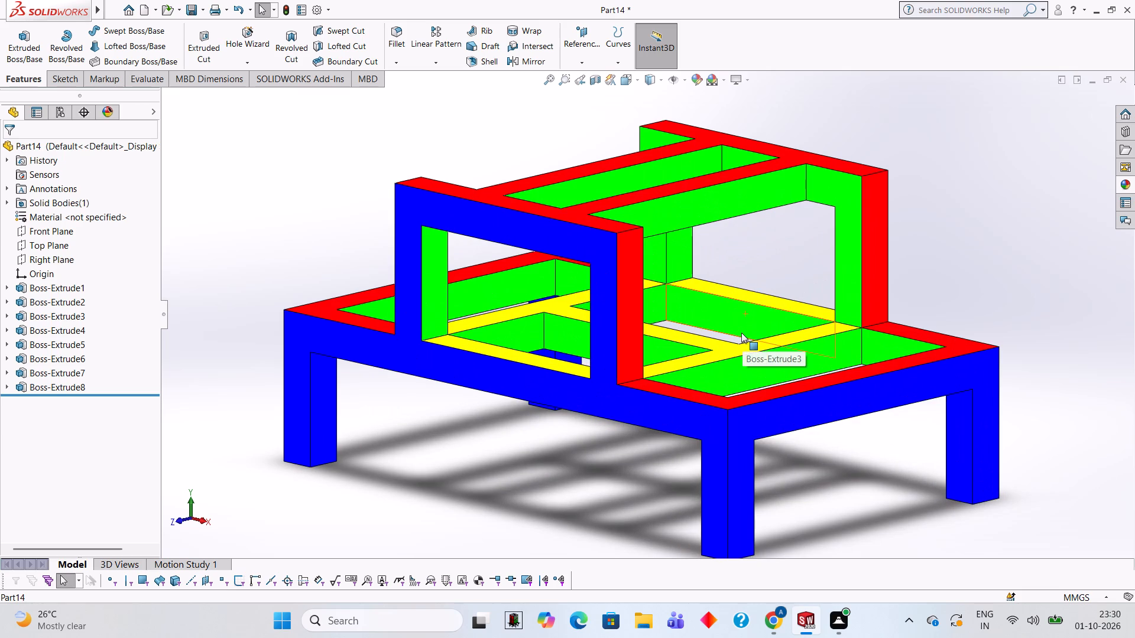
{"action": "scroll", "coordinate": [741, 332], "scroll_direction": "up", "scroll_amount": 1}
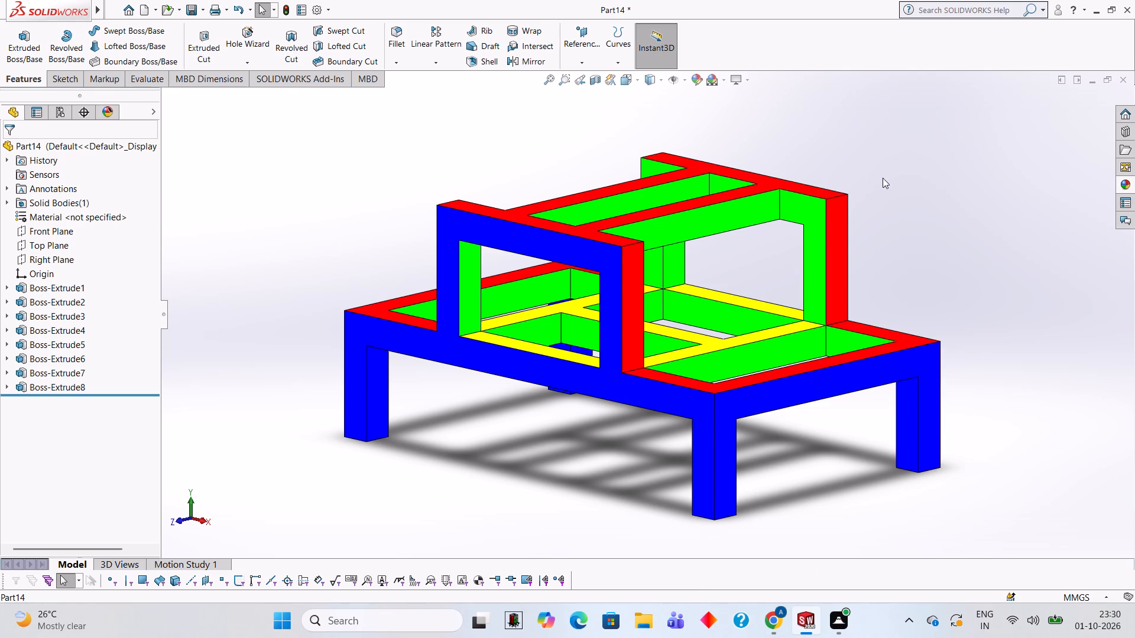
Apply the Red LED appearance to the whole Boss-Extrude8 feature that forms the upper crossbars.
{"action": "middle_click_drag", "start_coordinate": [903, 187], "coordinate": [847, 189]}
{"action": "middle_click_drag", "start_coordinate": [847, 189], "coordinate": [886, 205]}
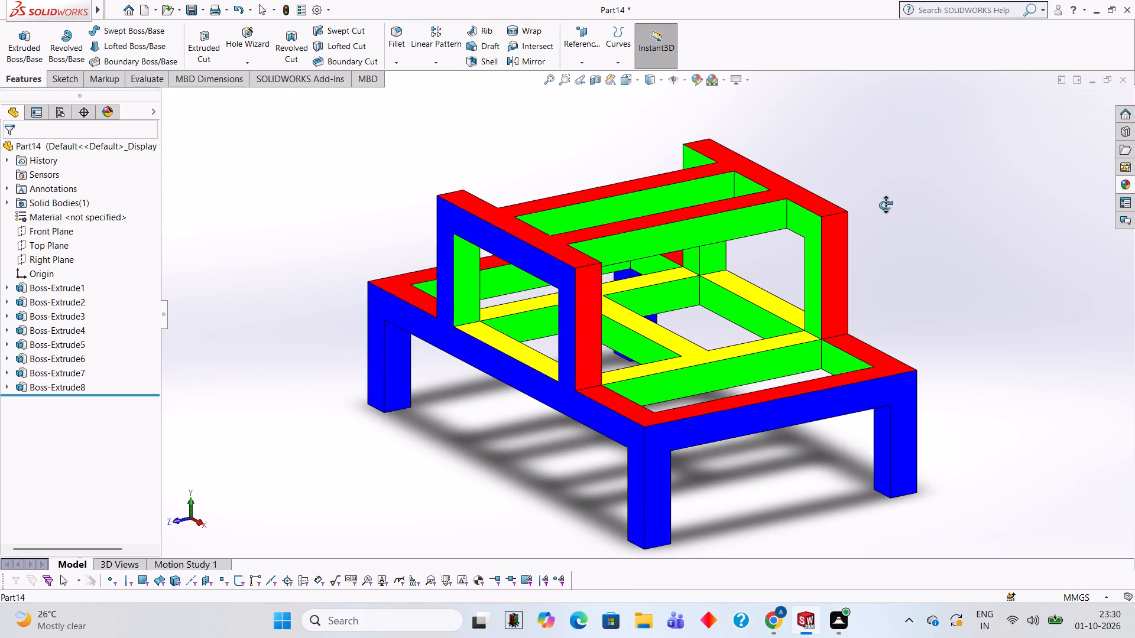
{"action": "middle_click_drag", "start_coordinate": [886, 205], "coordinate": [886, 206]}
{"action": "middle_click_drag", "start_coordinate": [669, 211], "coordinate": [664, 203]}
{"action": "scroll", "coordinate": [664, 203], "scroll_direction": "down", "scroll_amount": 1}
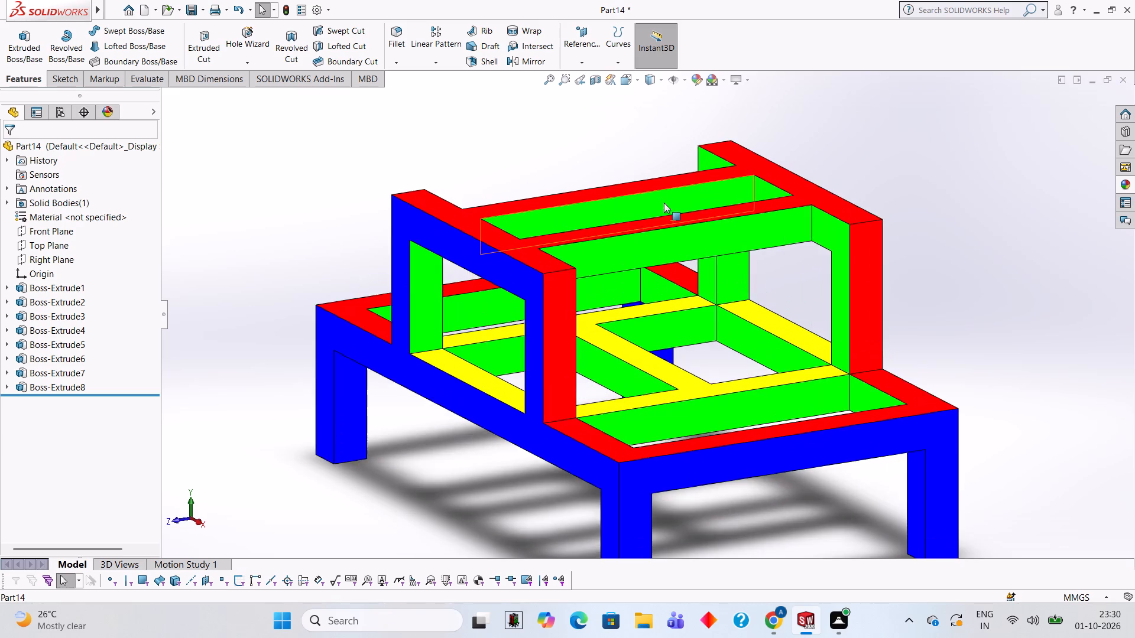
{"action": "scroll", "coordinate": [662, 203], "scroll_direction": "down", "scroll_amount": 1}
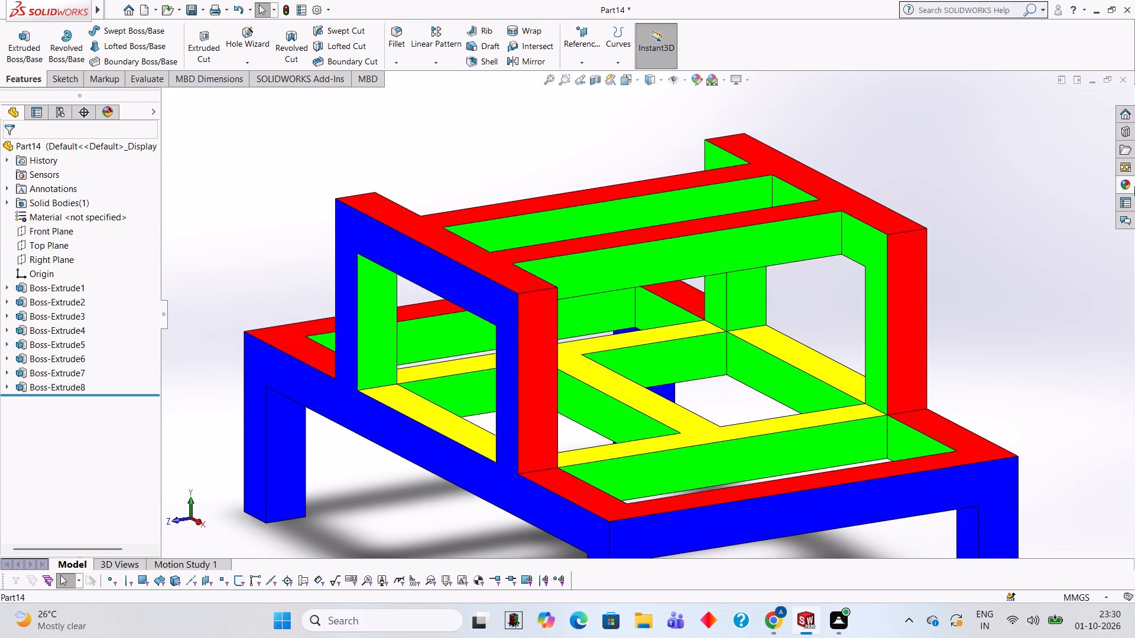
{"action": "left_click", "coordinate": [1124, 183]}
{"action": "scroll", "coordinate": [994, 353], "scroll_direction": "up", "scroll_amount": 2}
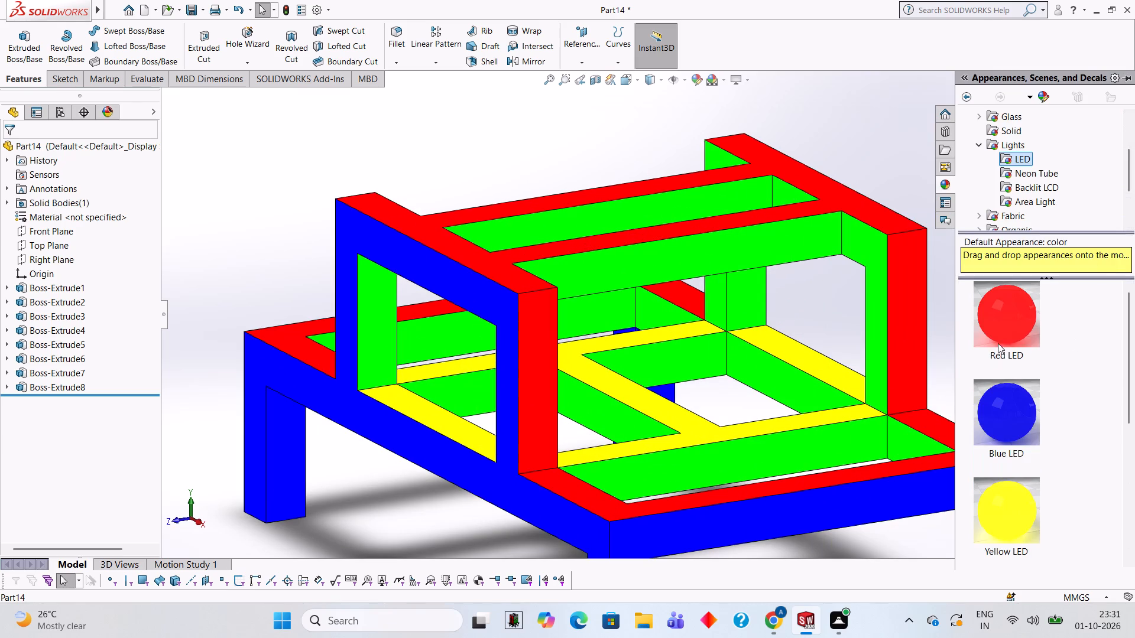
{"action": "scroll", "coordinate": [998, 343], "scroll_direction": "up", "scroll_amount": 1}
{"action": "left_click_drag", "start_coordinate": [1001, 330], "coordinate": [690, 272]}
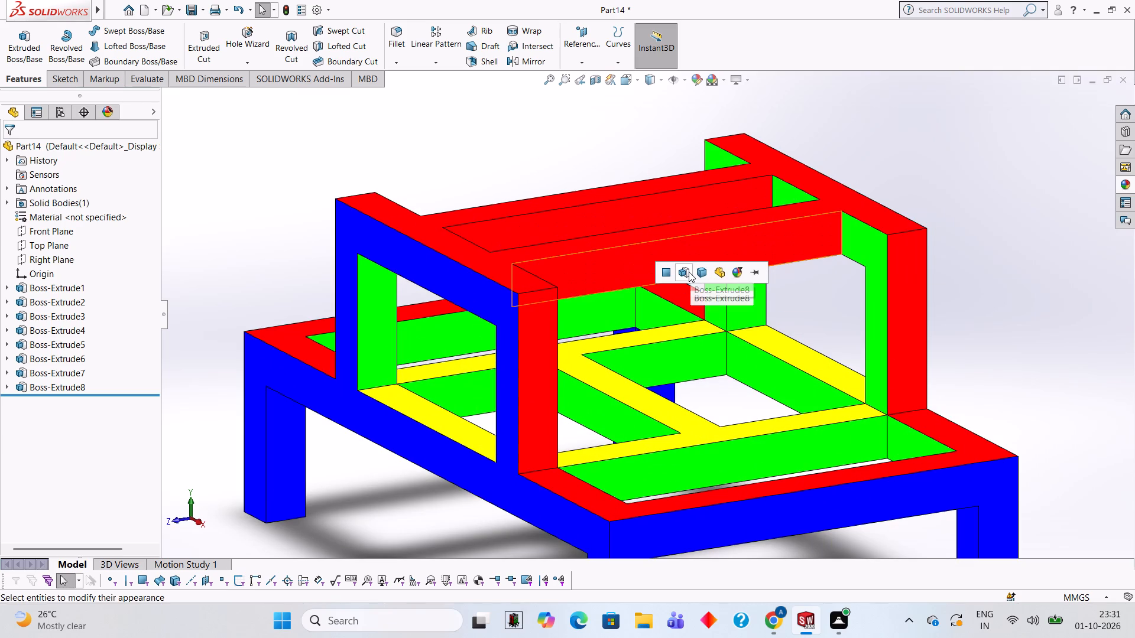
{"action": "left_click", "coordinate": [689, 272]}
Apply the Red LED appearance to only the negative-X-facing side face of the upper crossbar nearest the negative X end.
{"action": "scroll", "coordinate": [998, 261], "scroll_direction": "up", "scroll_amount": 1}
{"action": "middle_click_drag", "start_coordinate": [975, 257], "coordinate": [900, 357]}
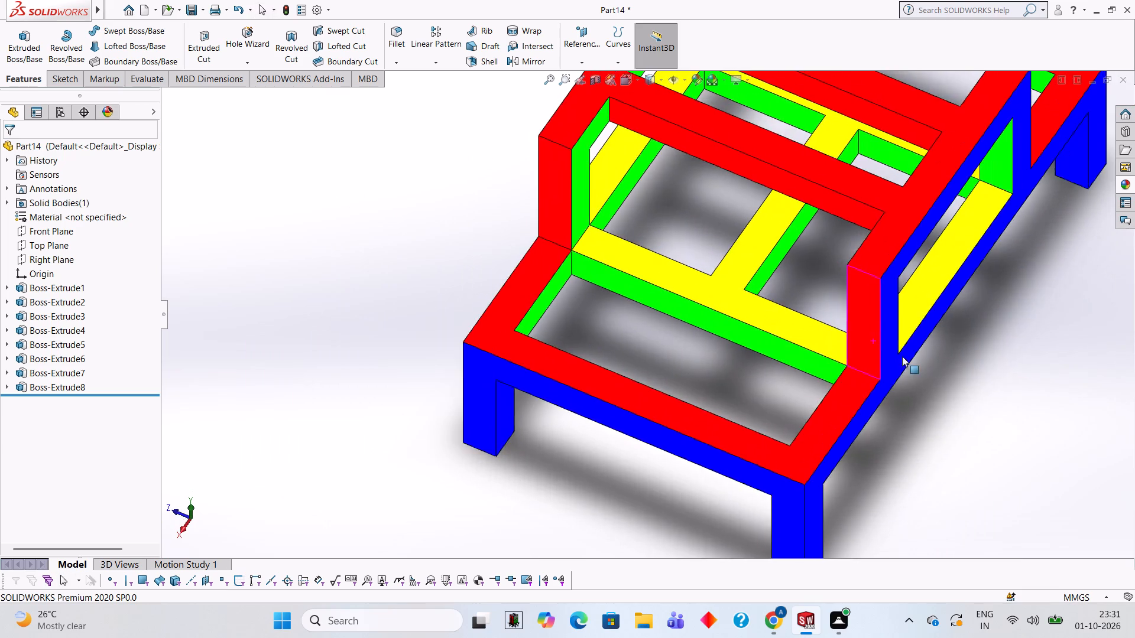
{"action": "scroll", "coordinate": [908, 325], "scroll_direction": "up", "scroll_amount": 3}
{"action": "middle_click_drag", "start_coordinate": [935, 291], "coordinate": [732, 171]}
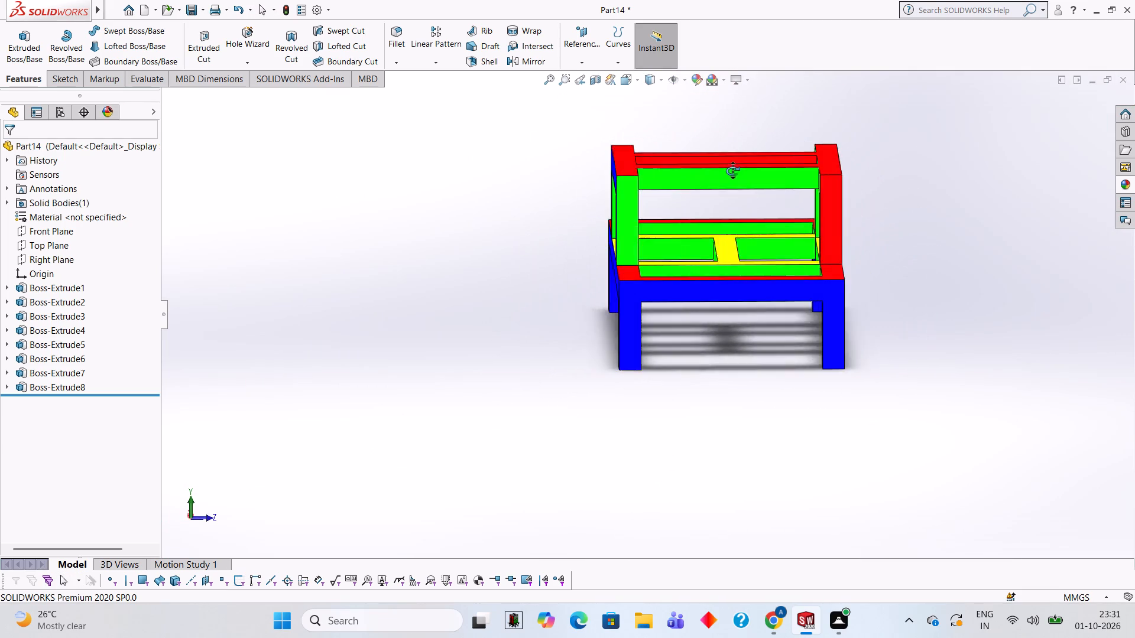
{"action": "middle_click_drag", "start_coordinate": [732, 171], "coordinate": [760, 204]}
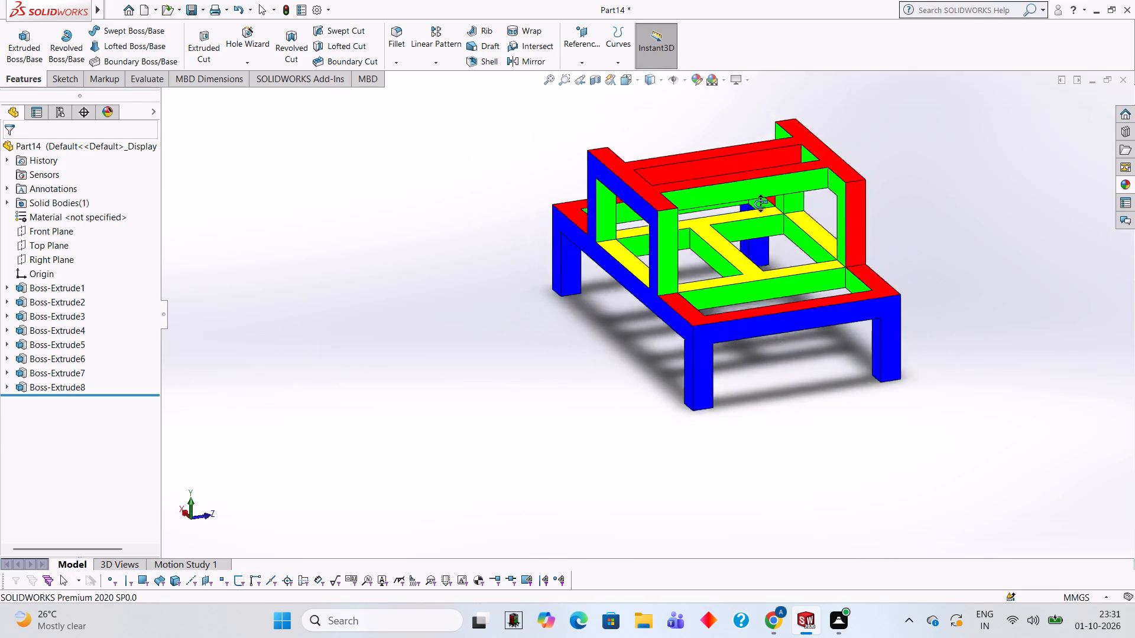
{"action": "middle_click_drag", "start_coordinate": [760, 204], "coordinate": [753, 201]}
{"action": "scroll", "coordinate": [792, 255], "scroll_direction": "down", "scroll_amount": 4}
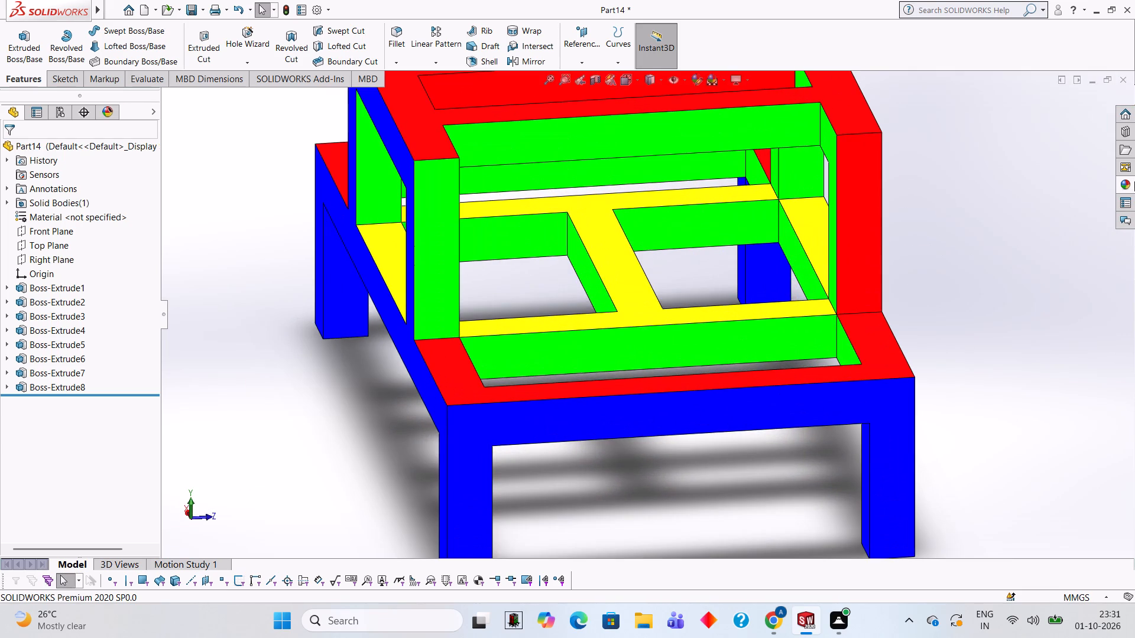
{"action": "left_click", "coordinate": [1123, 181]}
{"action": "left_click_drag", "start_coordinate": [1024, 317], "coordinate": [735, 128]}
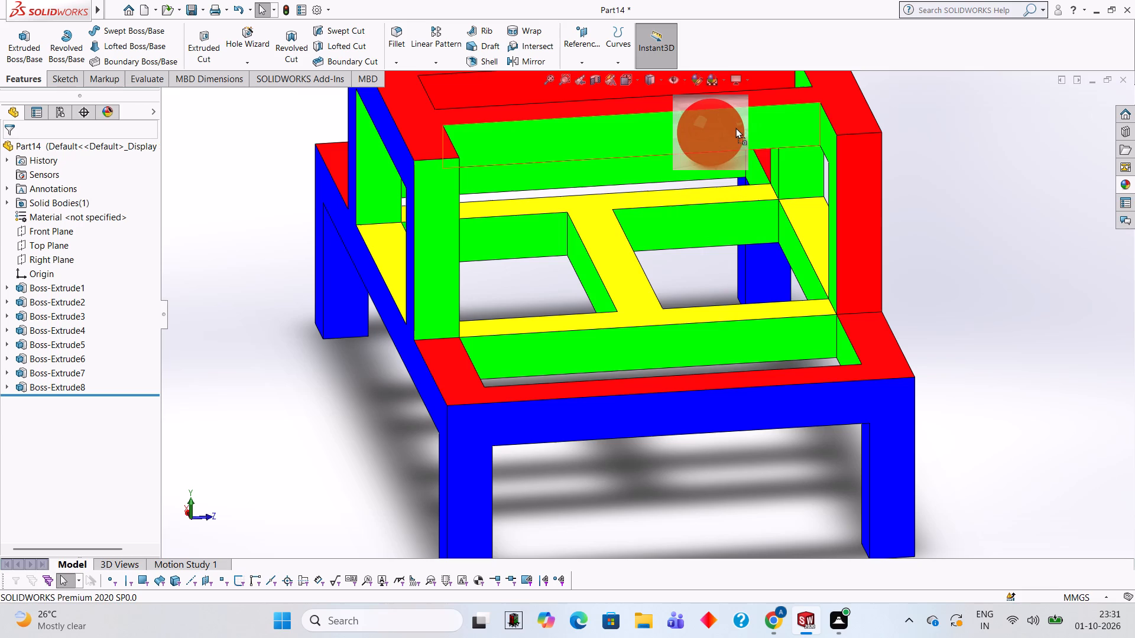
{"action": "left_click_drag", "start_coordinate": [735, 128], "coordinate": [726, 125]}
{"action": "left_click", "coordinate": [712, 123]}
Examine the recoloured upper crossbars and the rest of the frame from several angles.
{"action": "scroll", "coordinate": [712, 123], "scroll_direction": "up", "scroll_amount": 2}
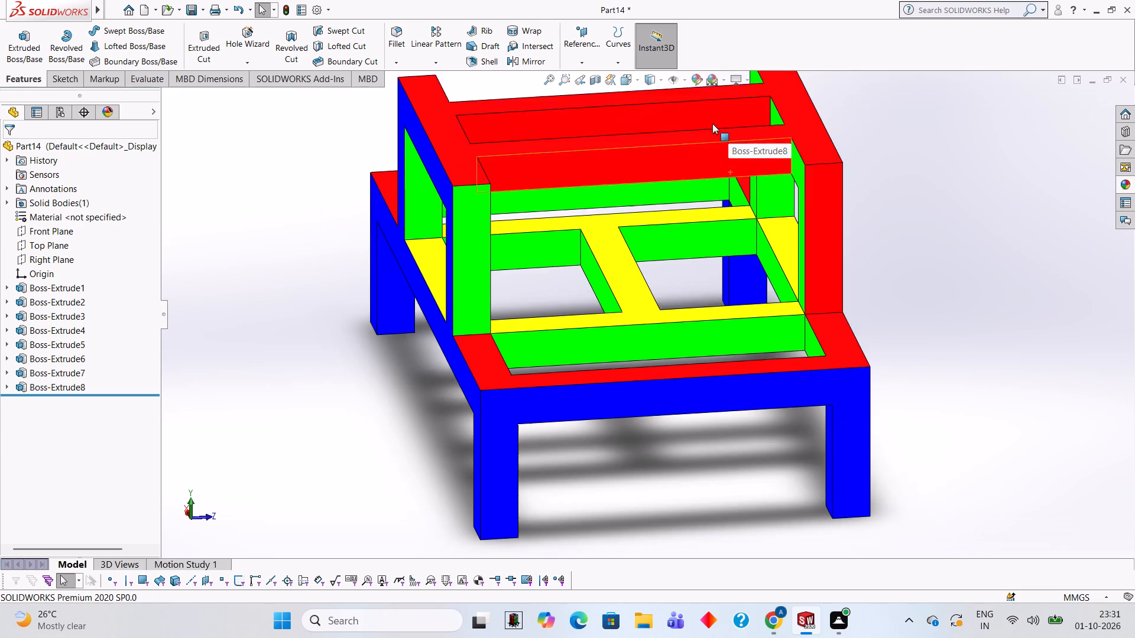
{"action": "scroll", "coordinate": [712, 123], "scroll_direction": "up", "scroll_amount": 1}
{"action": "middle_click_drag", "start_coordinate": [712, 123], "coordinate": [764, 153]}
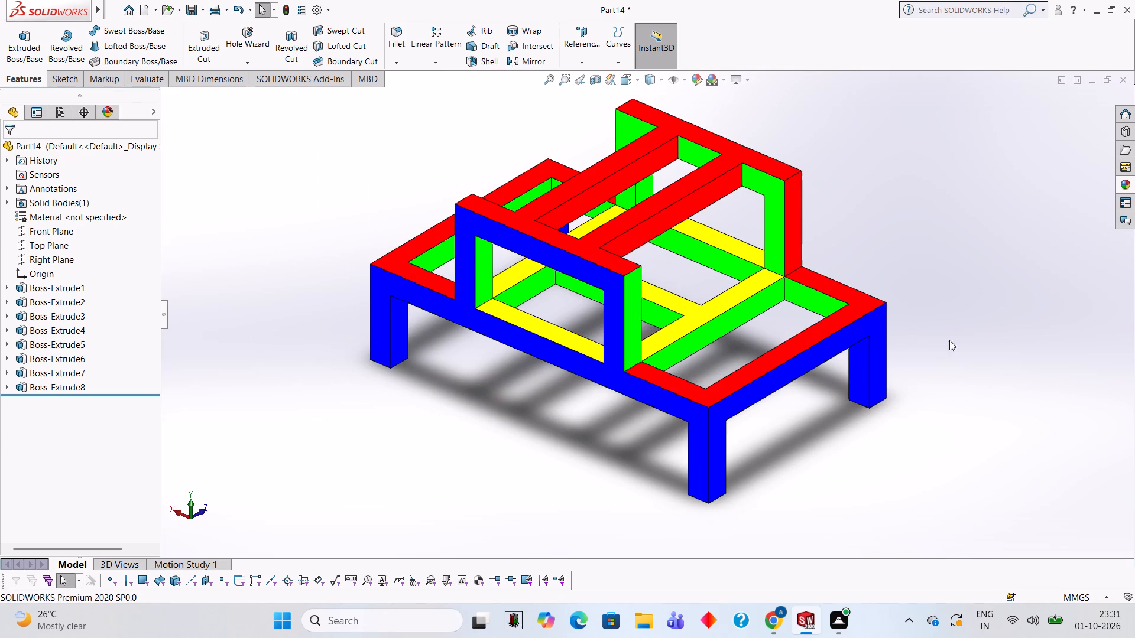
{"action": "middle_click_drag", "start_coordinate": [920, 261], "coordinate": [965, 276]}
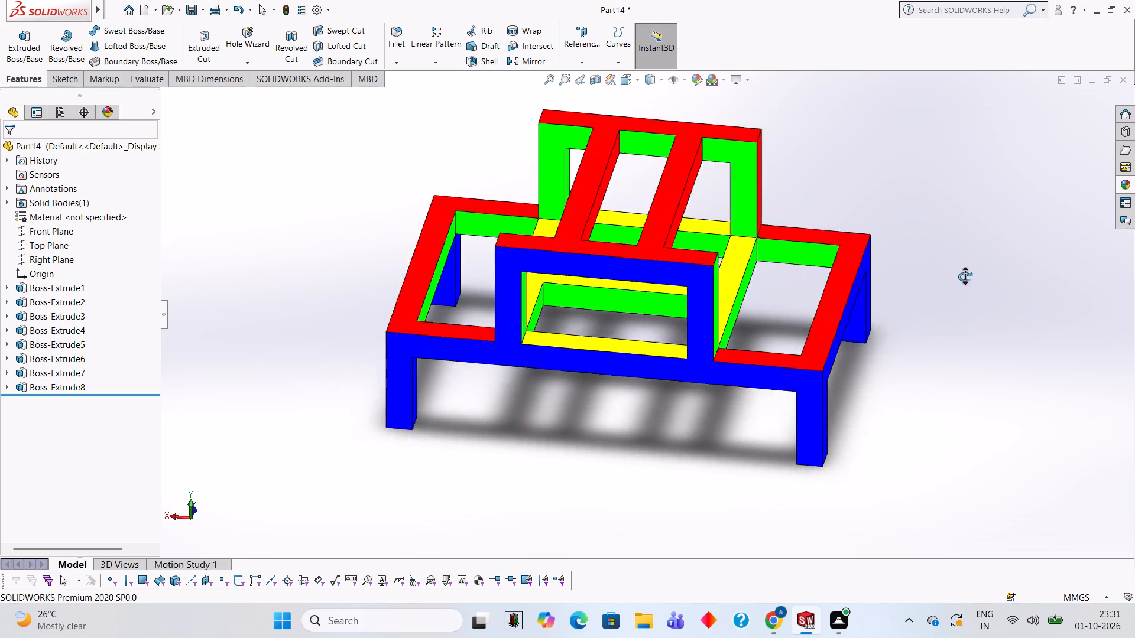
{"action": "middle_click_drag", "start_coordinate": [965, 276], "coordinate": [919, 256]}
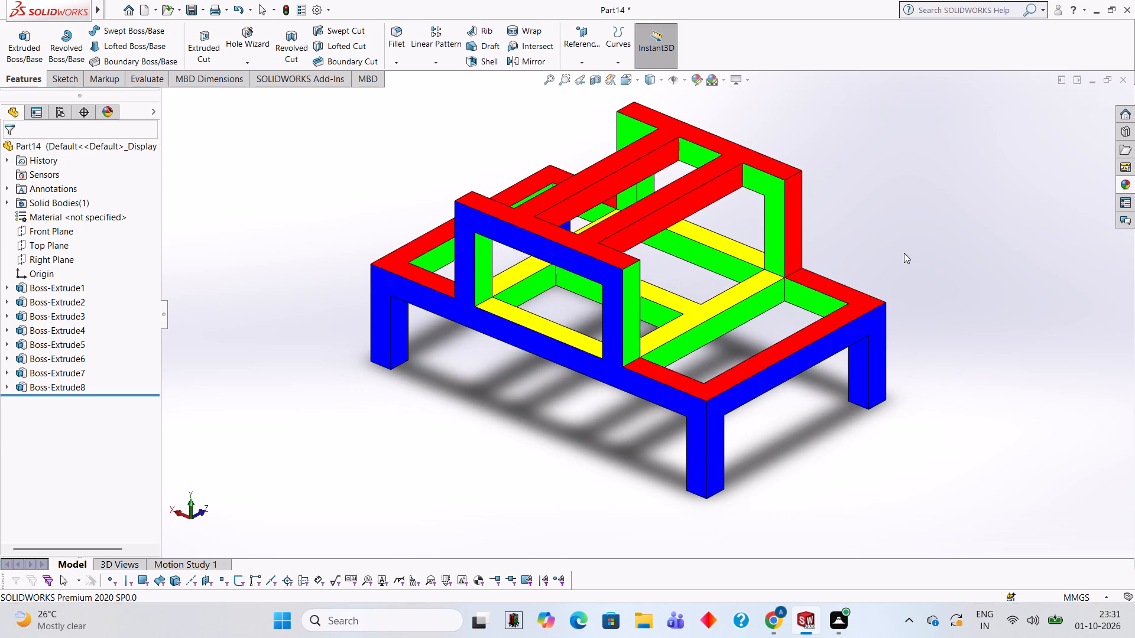
{"action": "scroll", "coordinate": [796, 151], "scroll_direction": "down", "scroll_amount": 1}
{"action": "scroll", "coordinate": [797, 134], "scroll_direction": "up", "scroll_amount": 1}
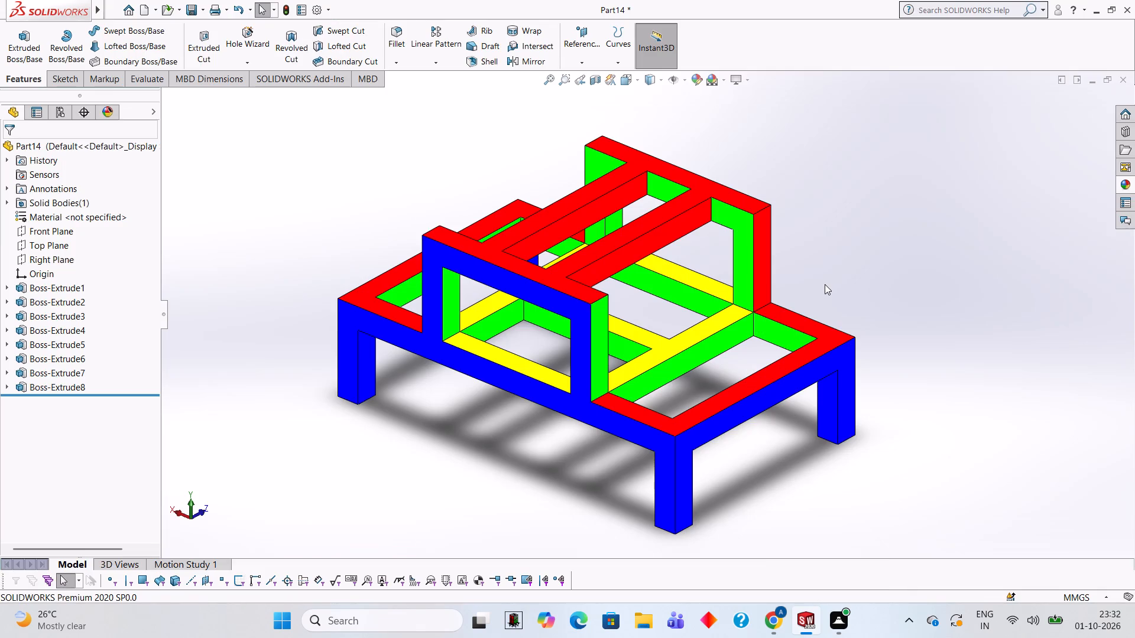
Save the part in the Documents folder as a SOLIDWORKS Part file named WELD.
{"action": "key", "text": "ctrl+s"}
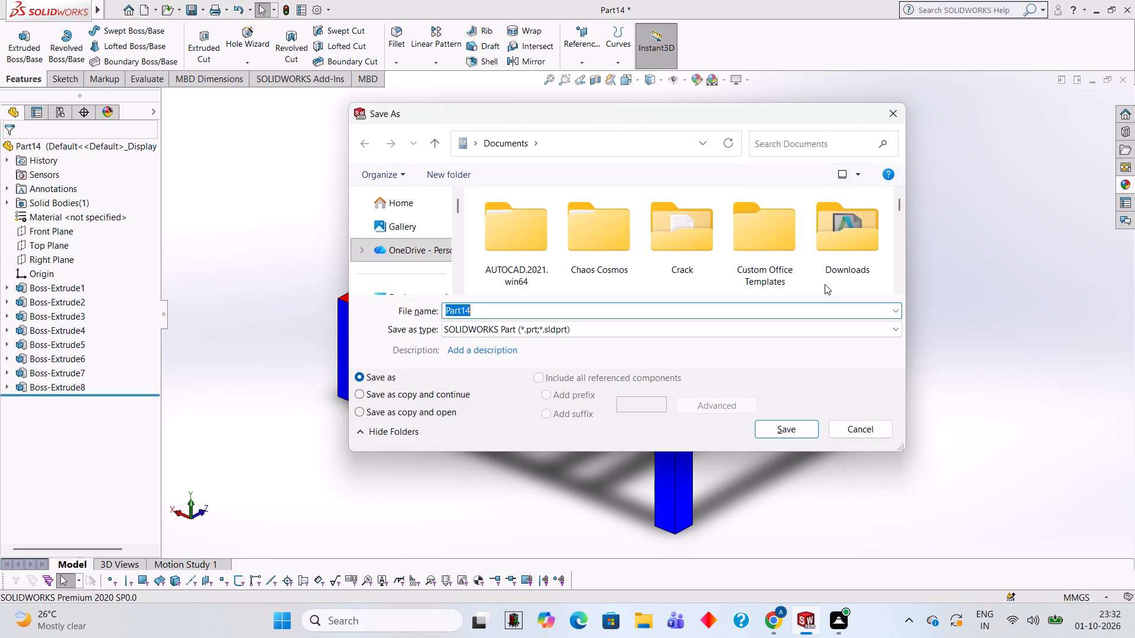
{"action": "type", "text": "WE"}
{"action": "key", "text": "l"}
{"action": "key", "text": "d"}
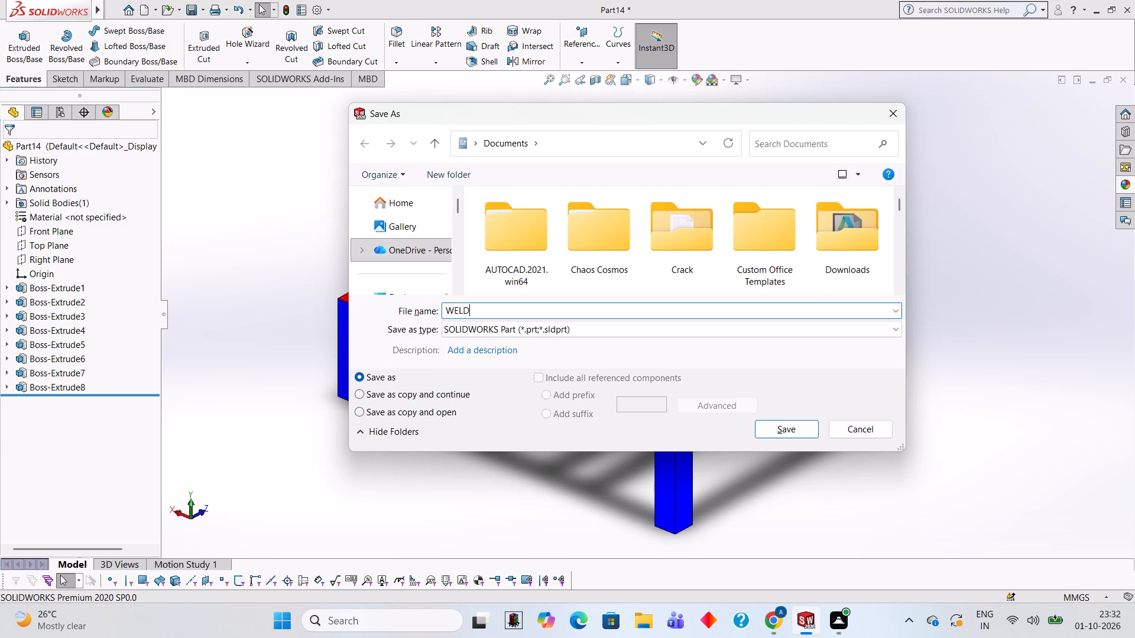
{"action": "key", "text": "space"}
{"action": "left_click", "coordinate": [800, 431]}
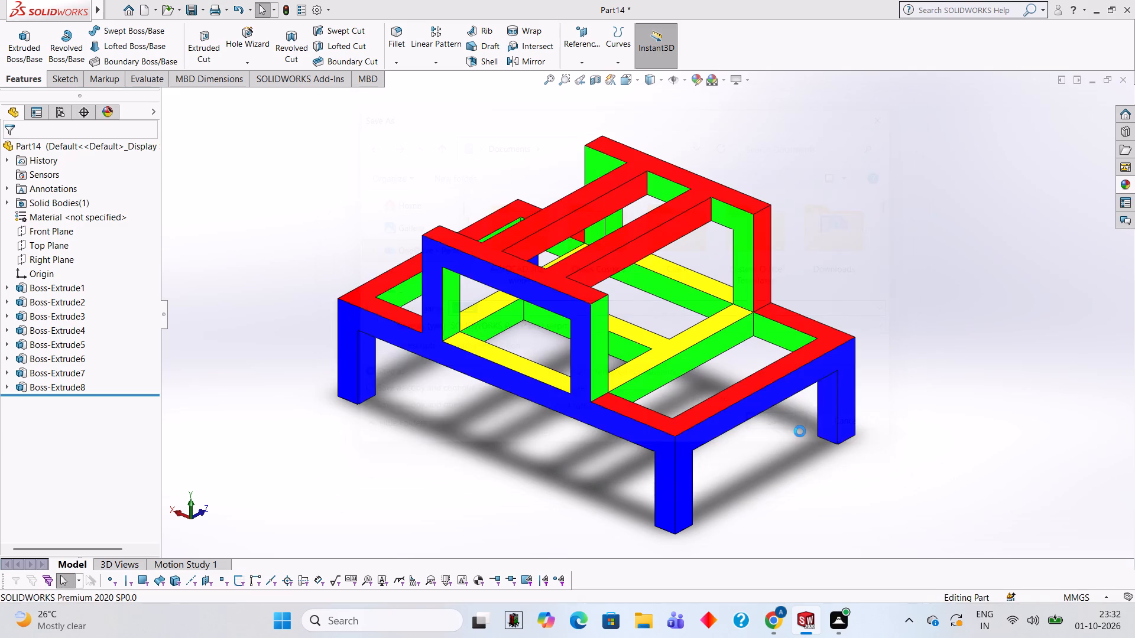
Save the frame as an Adobe Portable Document Format (*.pdf) file named WELD in the Documents folder.
{"action": "left_click", "coordinate": [203, 13]}
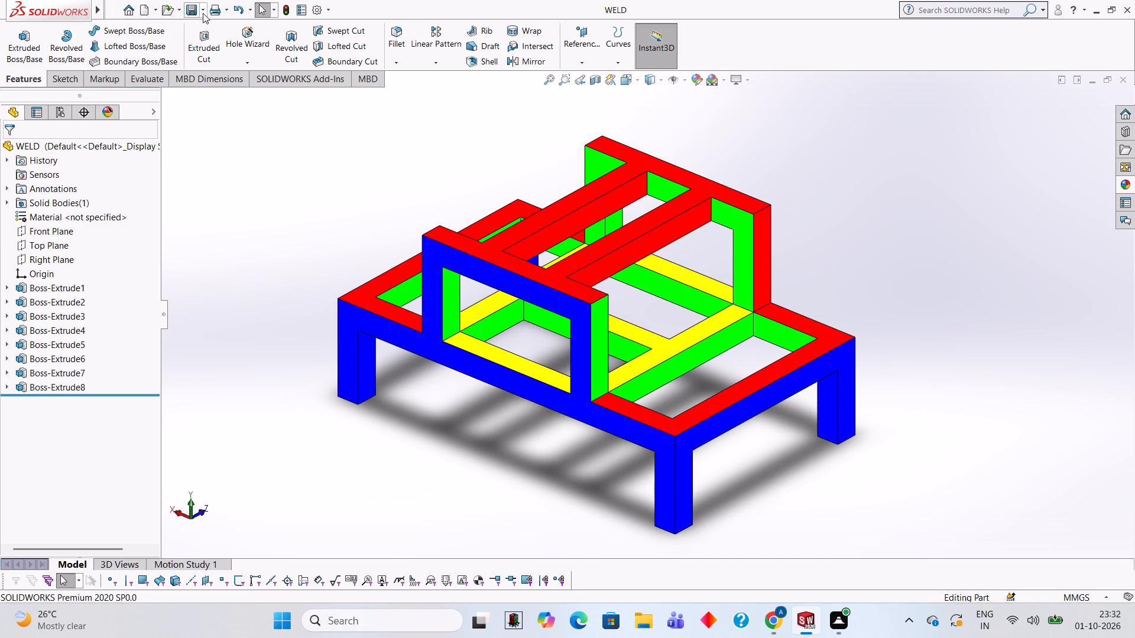
{"action": "left_click", "coordinate": [218, 34]}
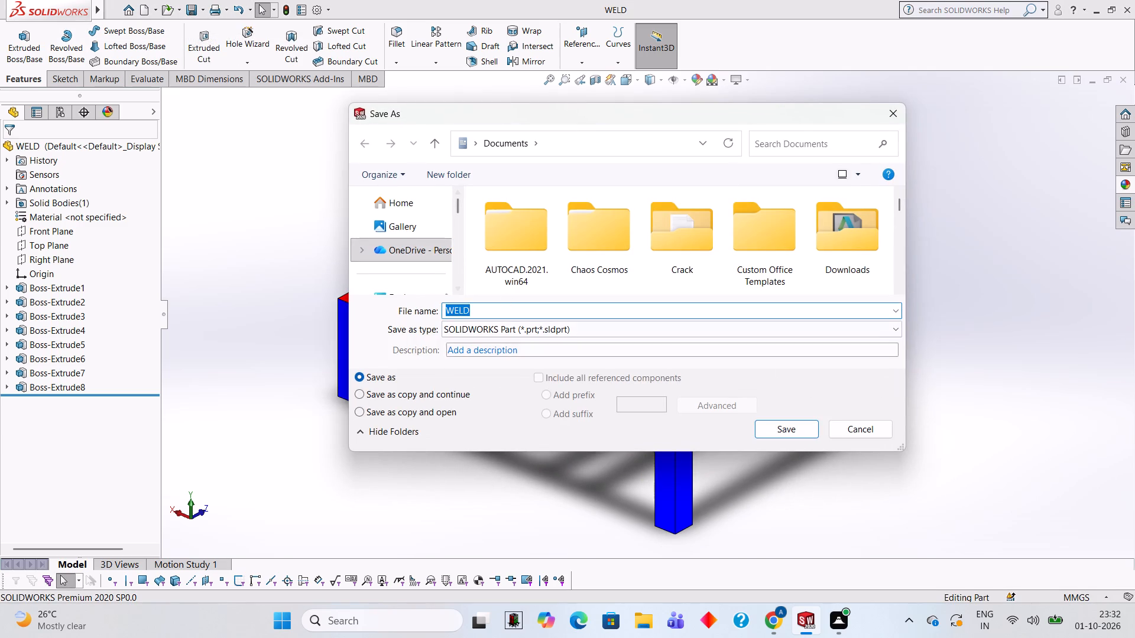
{"action": "left_click", "coordinate": [589, 336]}
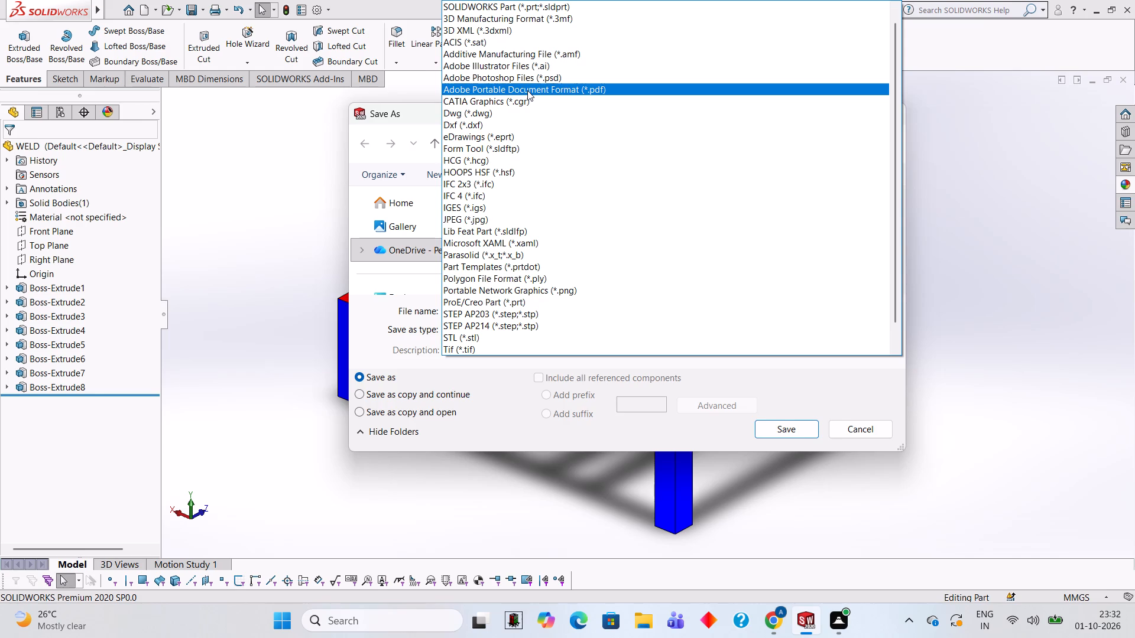
{"action": "left_click", "coordinate": [527, 90]}
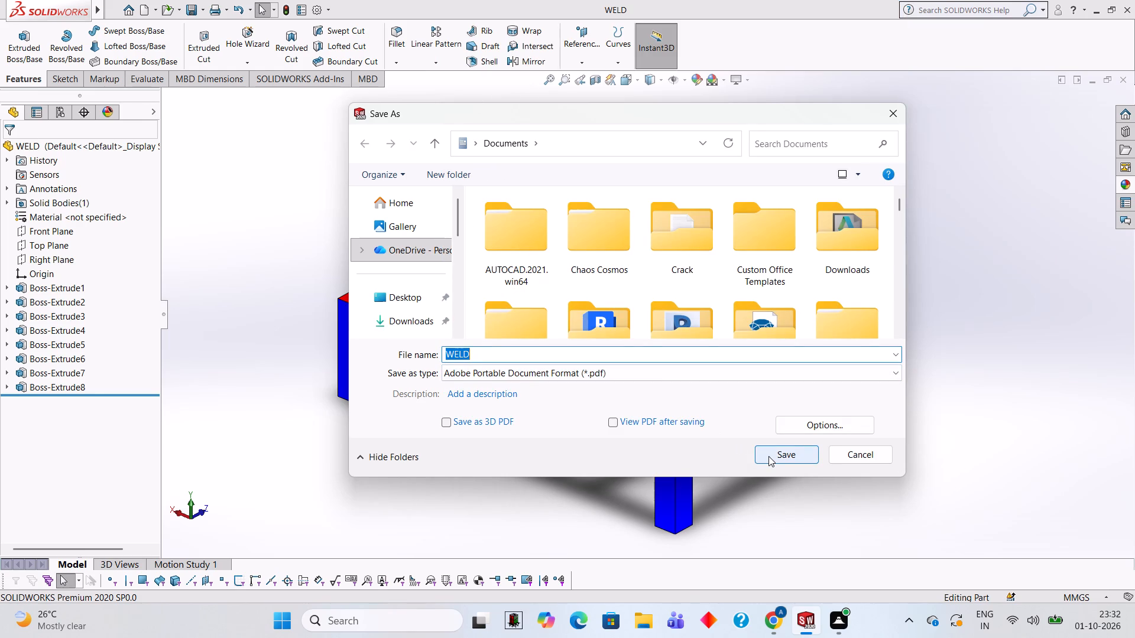
{"action": "left_click", "coordinate": [768, 456]}
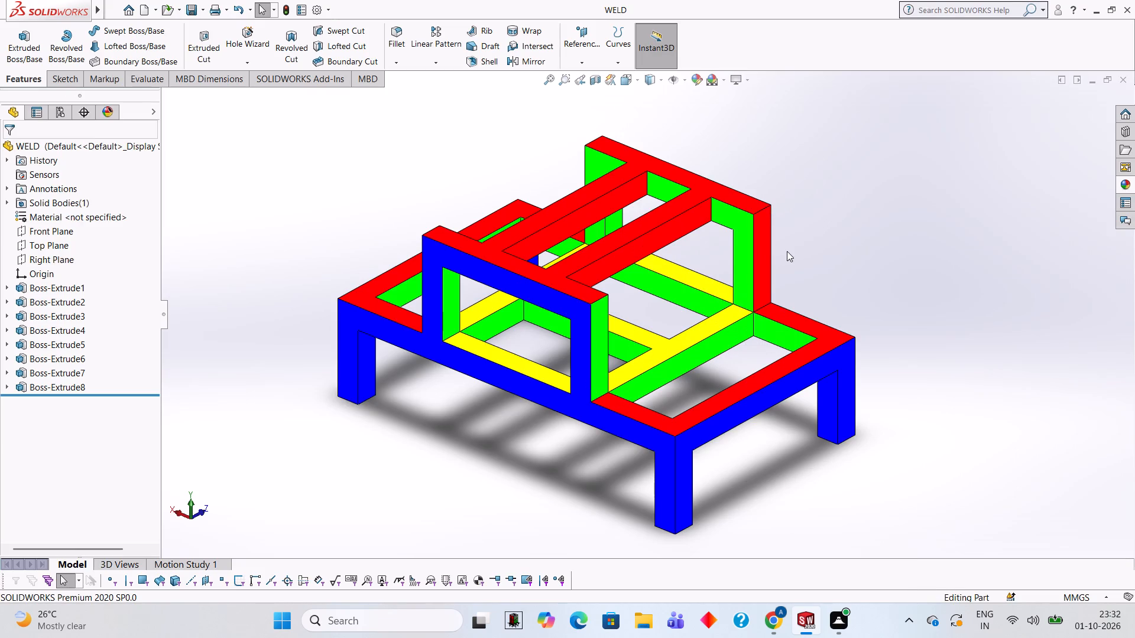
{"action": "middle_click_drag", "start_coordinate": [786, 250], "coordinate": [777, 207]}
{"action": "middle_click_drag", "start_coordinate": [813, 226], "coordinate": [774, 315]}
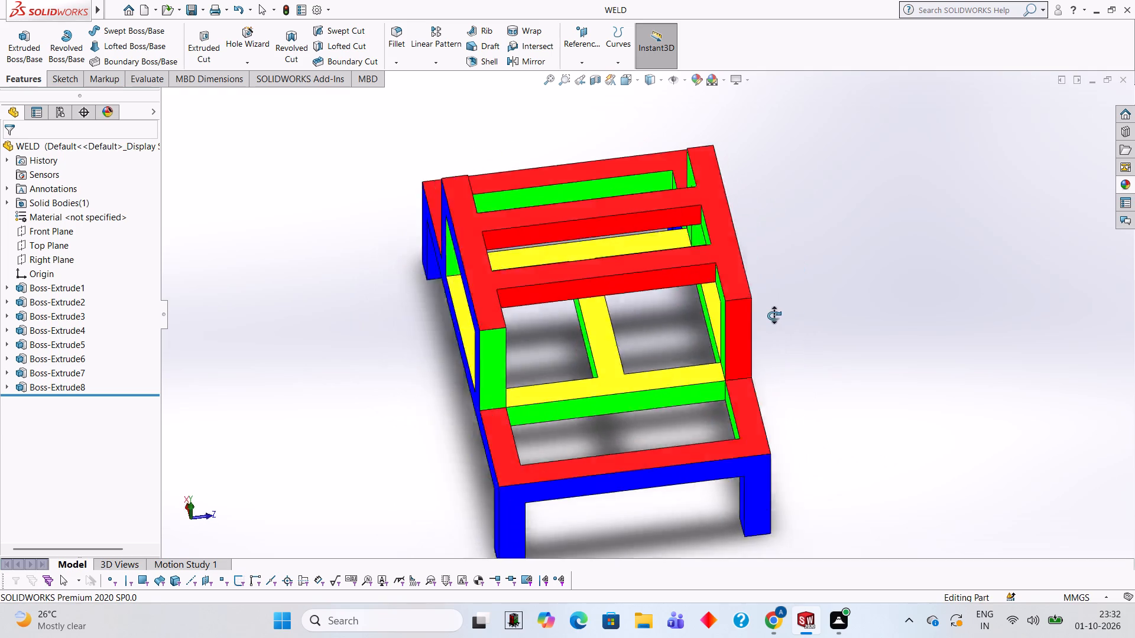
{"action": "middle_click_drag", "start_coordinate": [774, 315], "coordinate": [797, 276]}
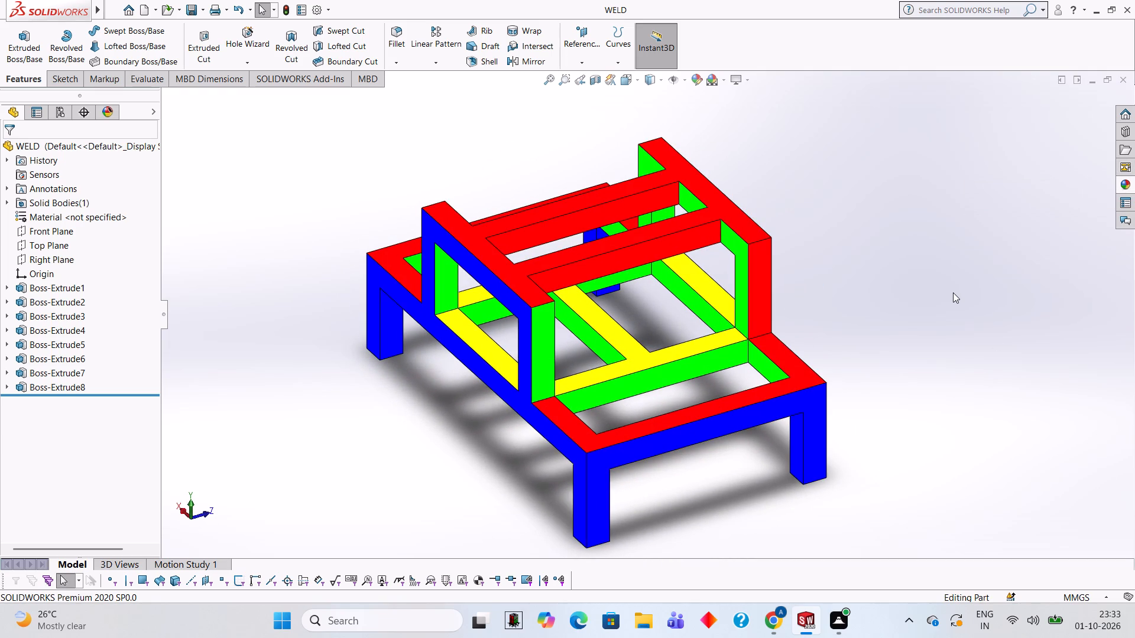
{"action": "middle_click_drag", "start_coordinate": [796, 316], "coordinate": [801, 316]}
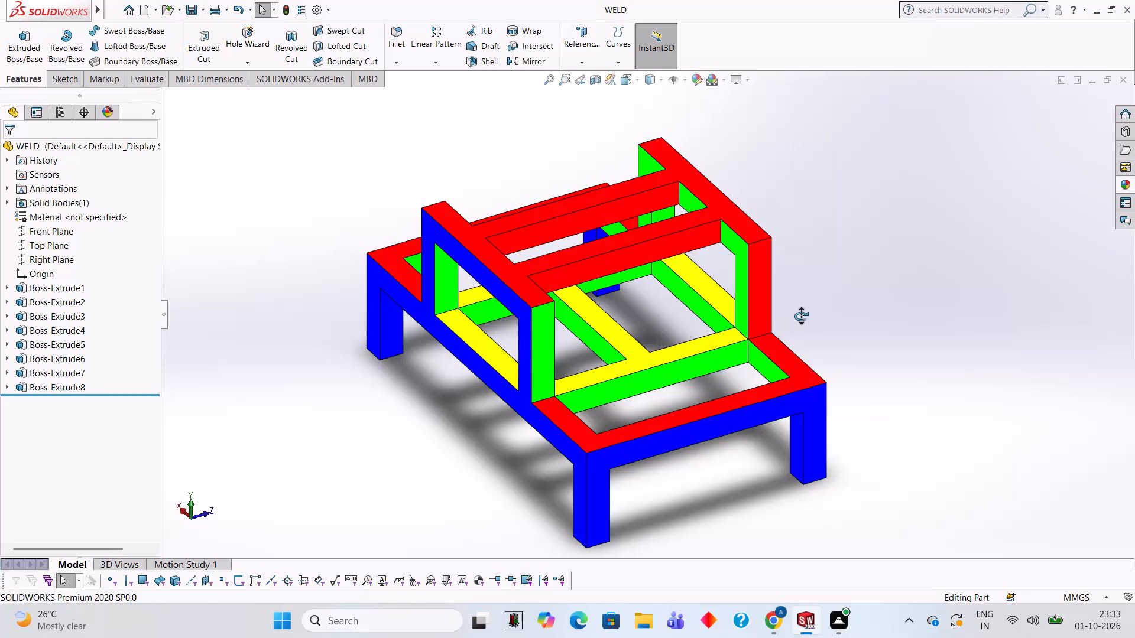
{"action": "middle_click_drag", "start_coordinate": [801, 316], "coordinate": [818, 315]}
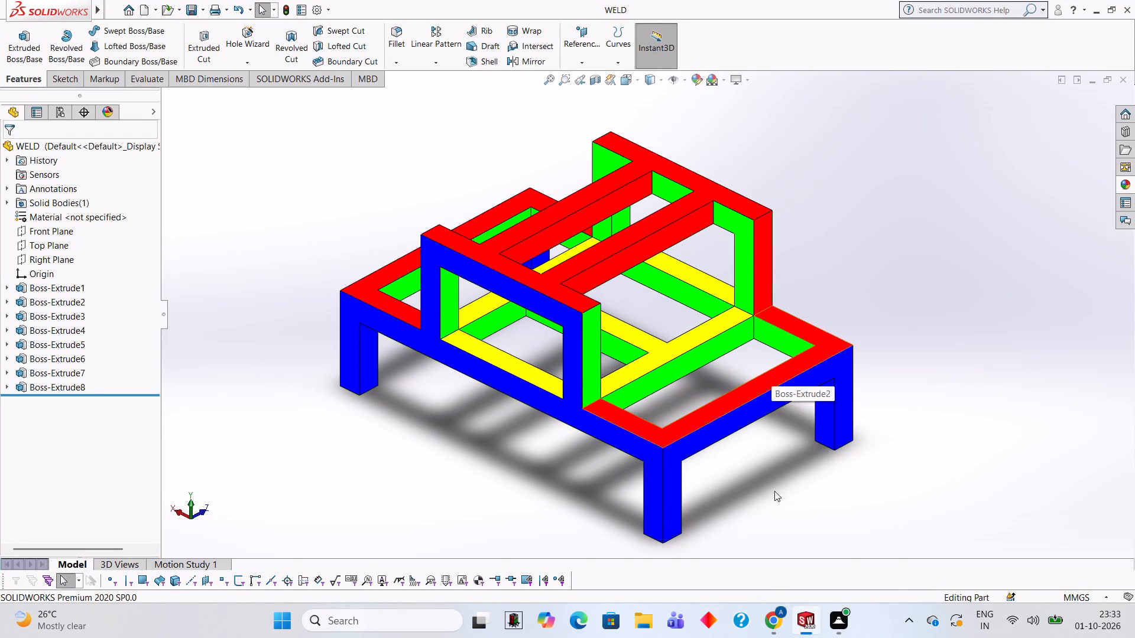